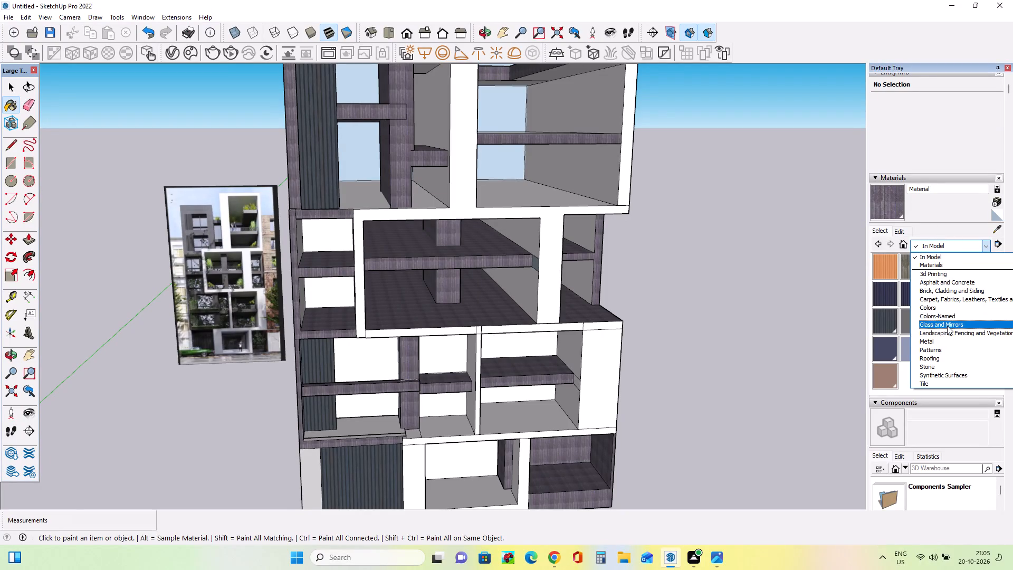
Paint the white back panes in the left and centre bays below the middle white frame with Translucent Glass Gray.
click(947, 326)
click(969, 297)
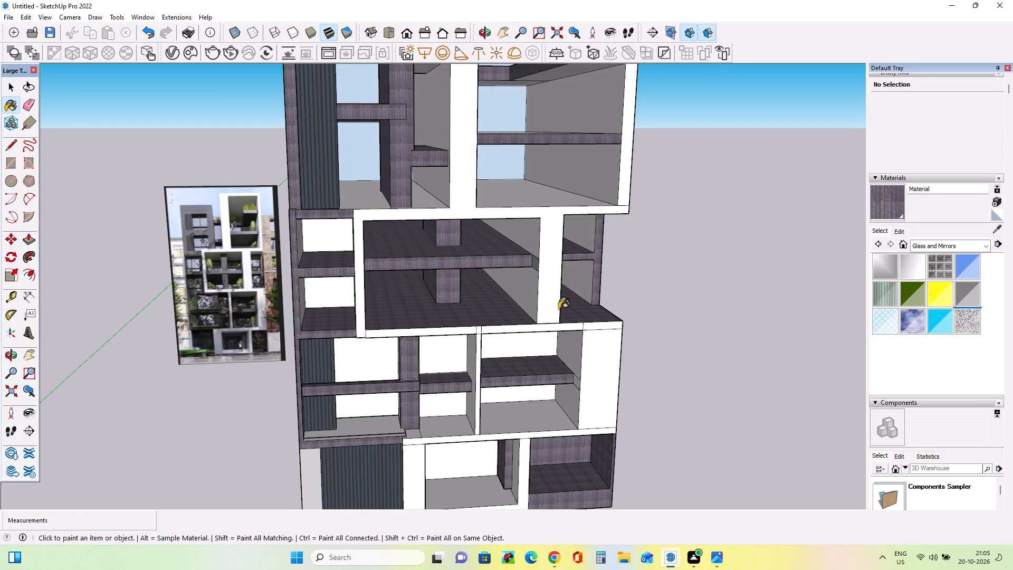
middle_drag(408, 364, 417, 298)
middle_drag(444, 361, 445, 343)
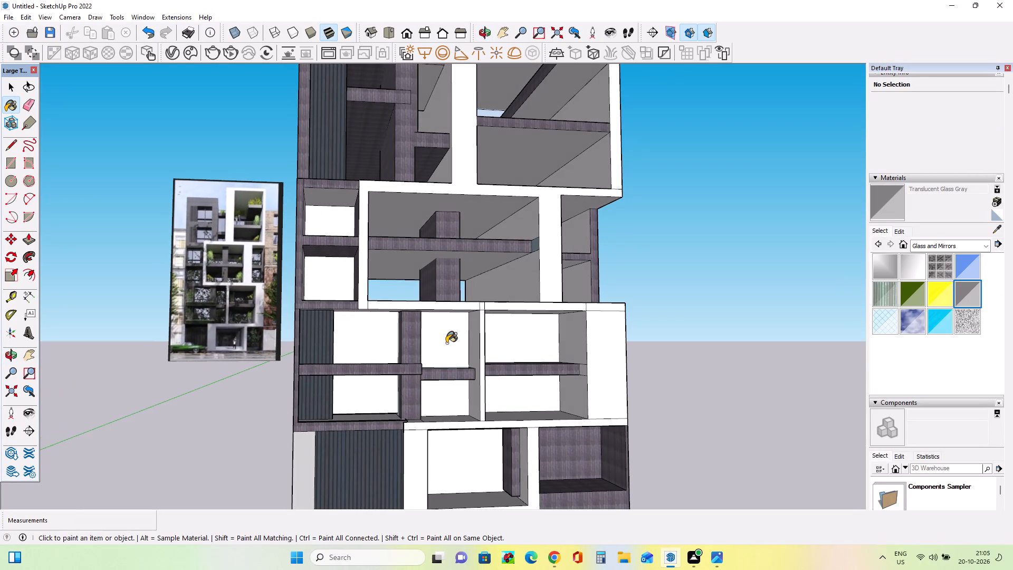
click(359, 344)
double_click(436, 403)
Apply Translucent Glass Gray to the upper and lower back panes of the right-hand bay on the same tier.
middle_drag(508, 410, 429, 410)
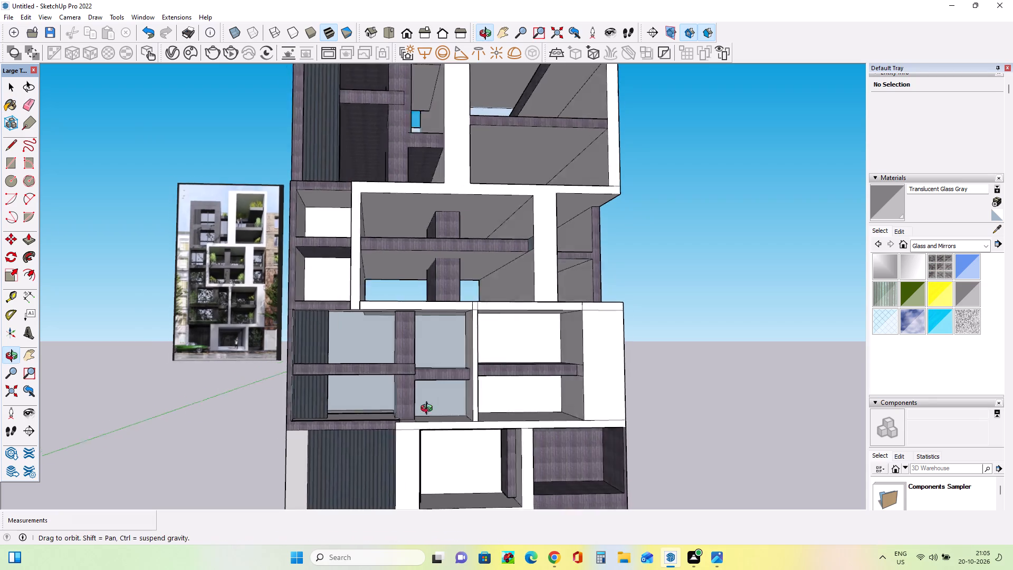
middle_drag(429, 410, 407, 426)
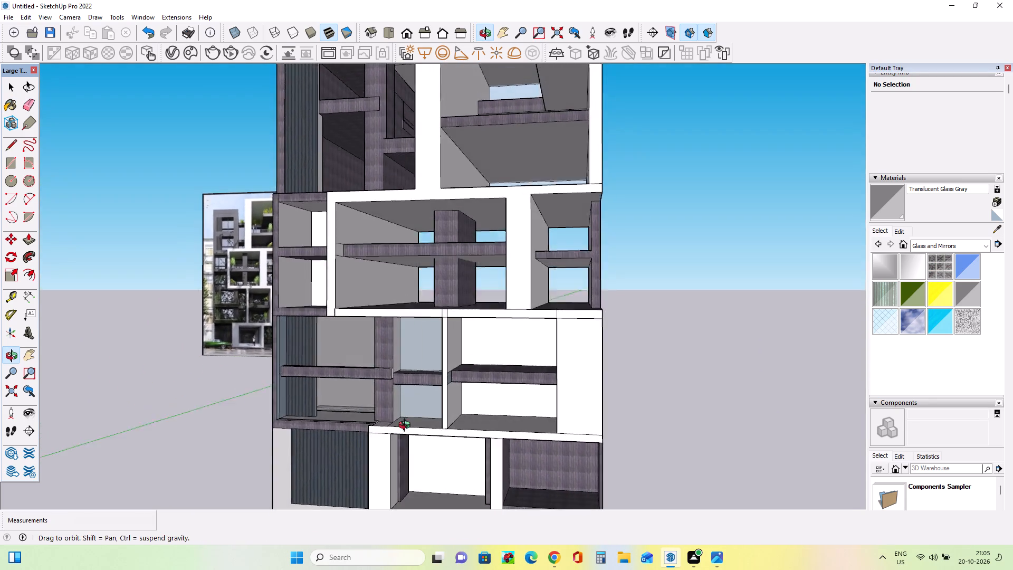
middle_drag(407, 426, 444, 405)
scroll(451, 415, down, 2)
middle_drag(476, 469, 515, 454)
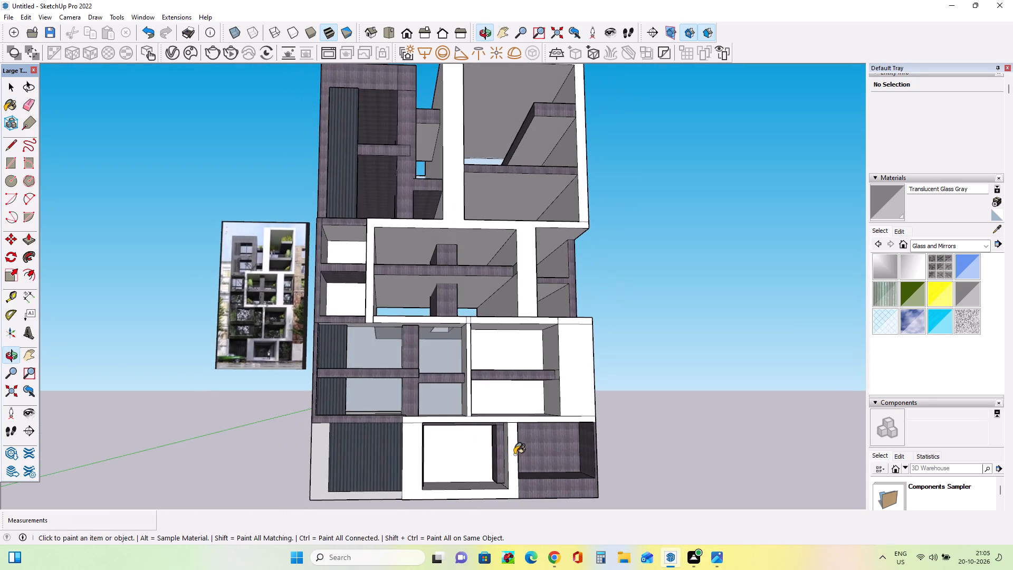
scroll(246, 303, up, 7)
click(767, 387)
click(775, 481)
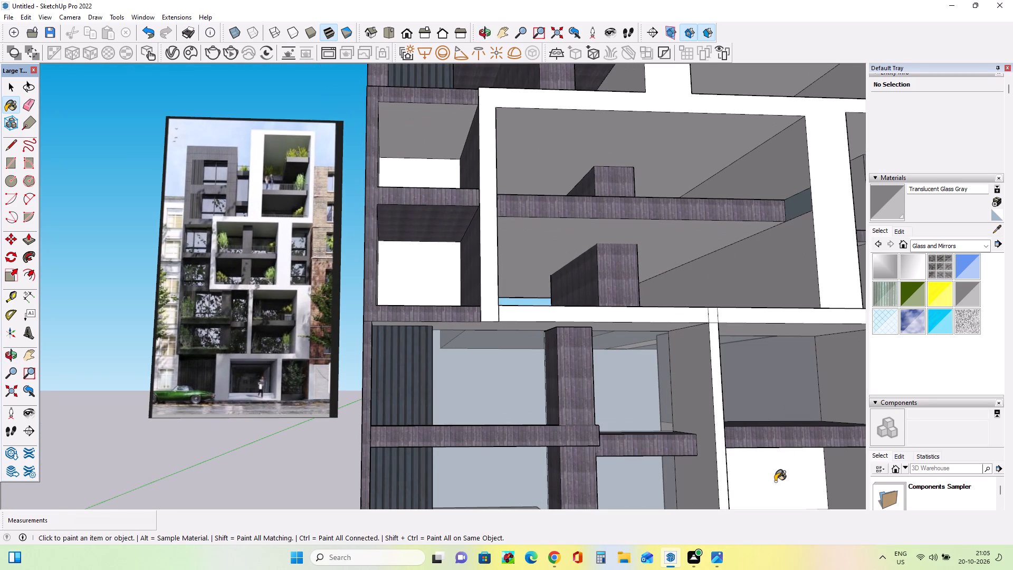
Examine the window divisions, balconies and dark wall areas of the facade in the reference photo.
middle_drag(669, 424, 675, 447)
scroll(289, 331, up, 11)
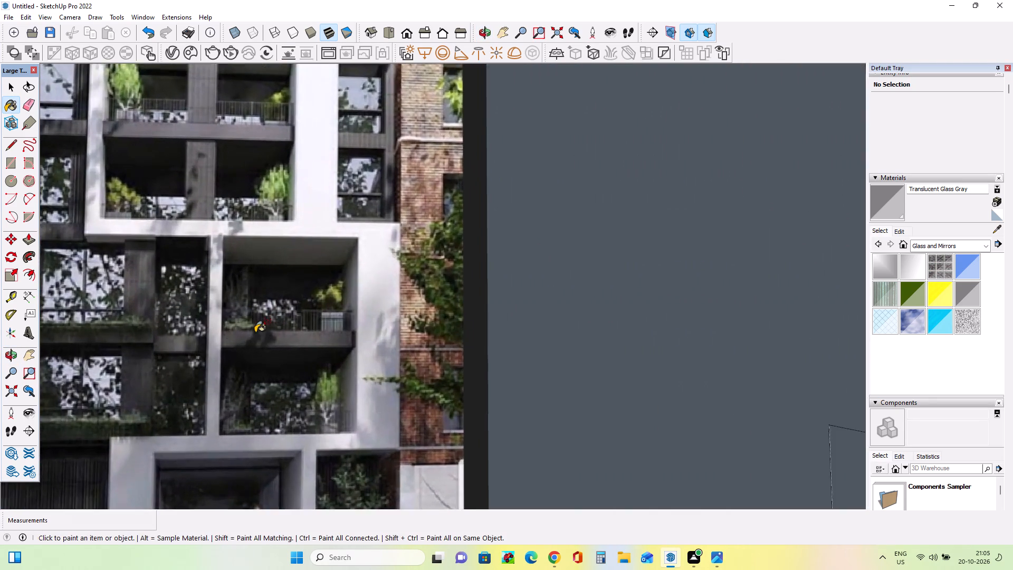
scroll(228, 337, up, 2)
scroll(228, 337, down, 4)
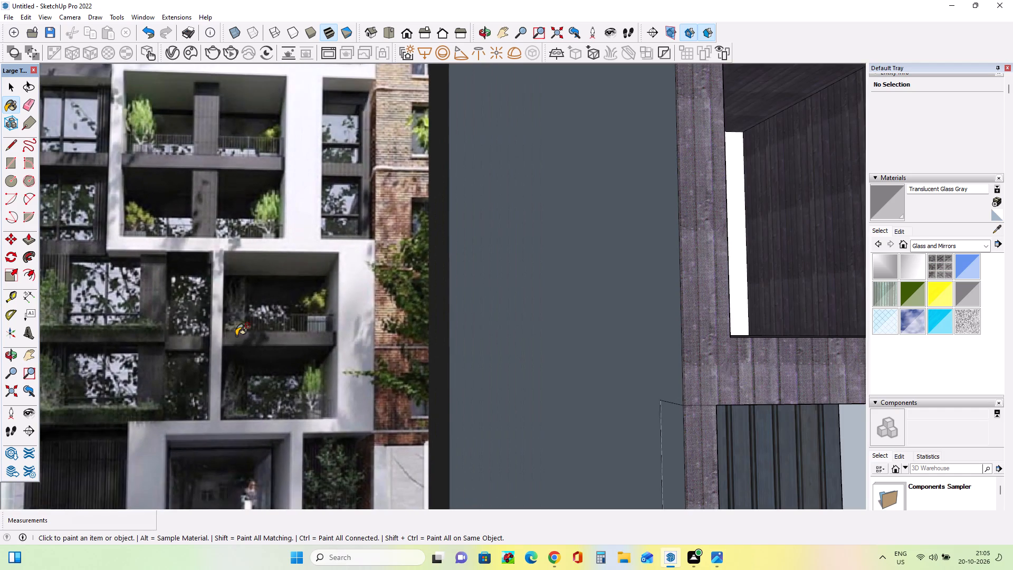
scroll(237, 335, down, 5)
middle_drag(238, 336, 246, 358)
scroll(162, 328, up, 4)
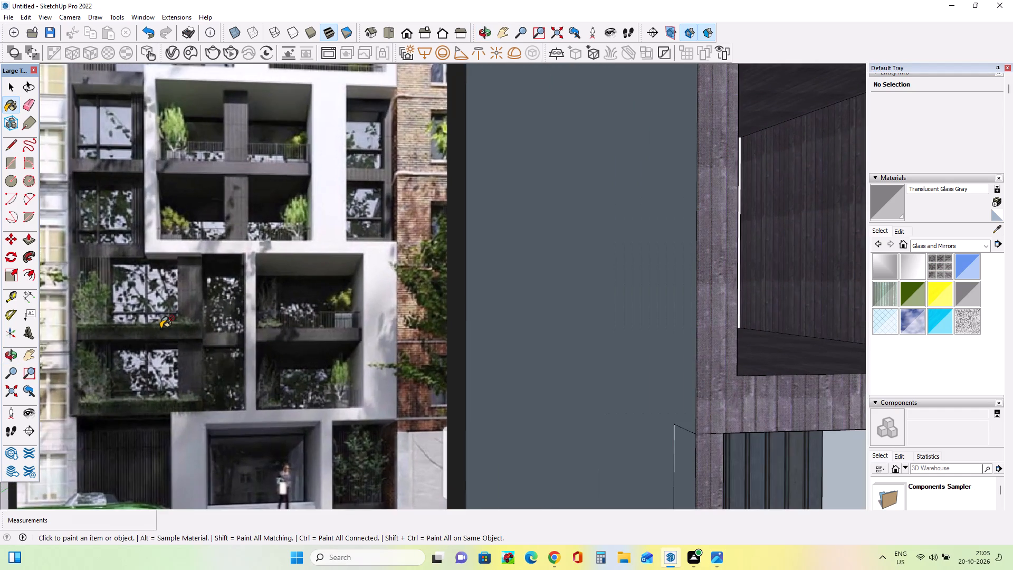
scroll(162, 328, up, 5)
scroll(162, 328, down, 14)
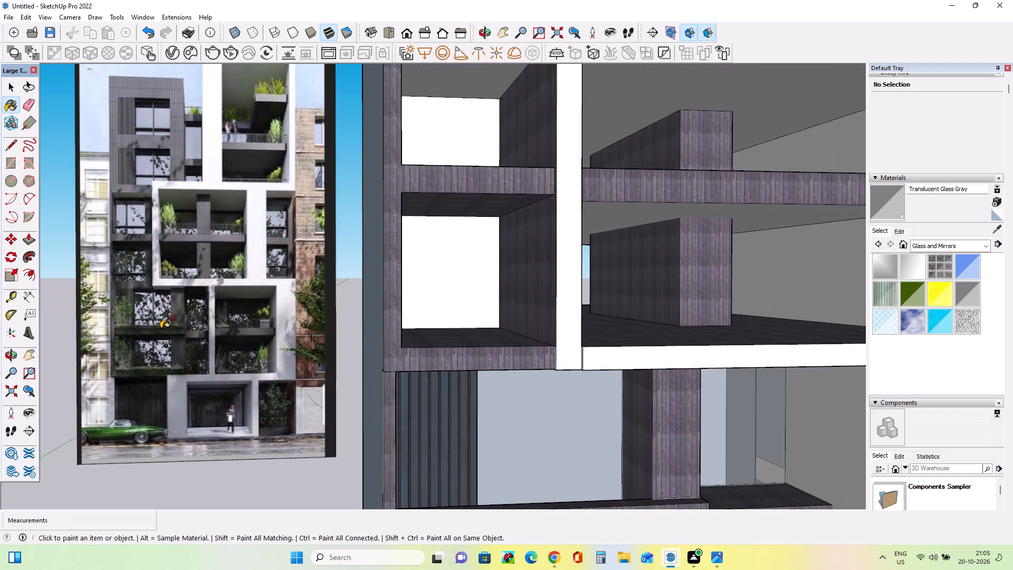
middle_drag(338, 329, 339, 350)
scroll(364, 321, up, 4)
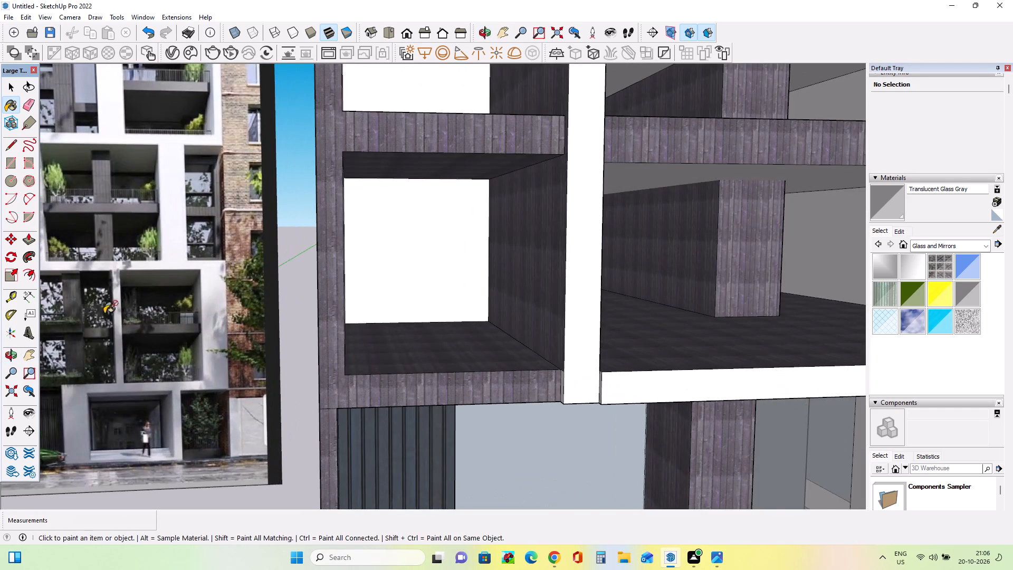
middle_drag(215, 363, 379, 369)
scroll(383, 369, down, 8)
scroll(144, 329, up, 9)
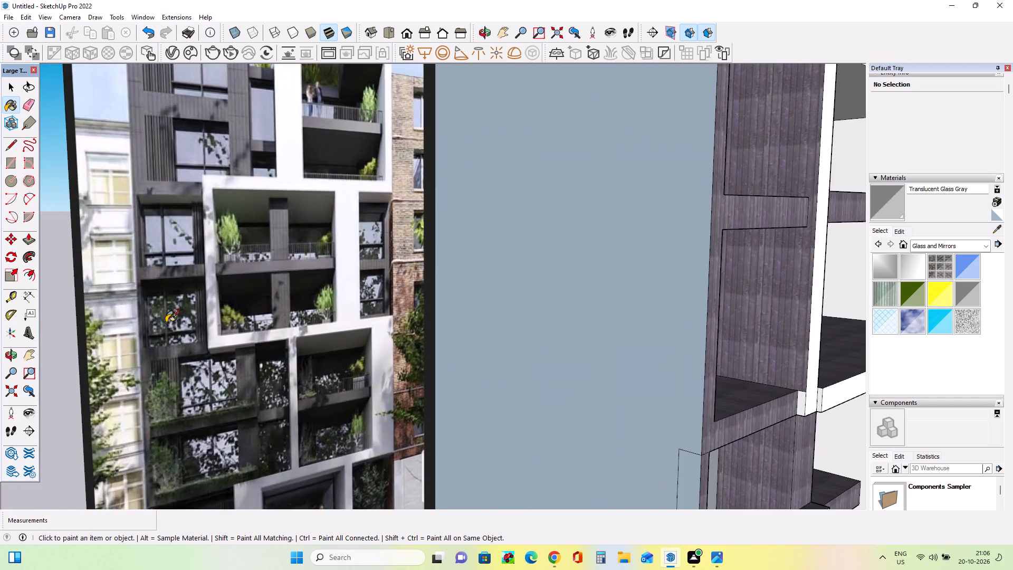
scroll(167, 322, up, 2)
scroll(167, 322, down, 4)
middle_drag(399, 438, 292, 429)
scroll(276, 402, up, 11)
scroll(276, 402, down, 5)
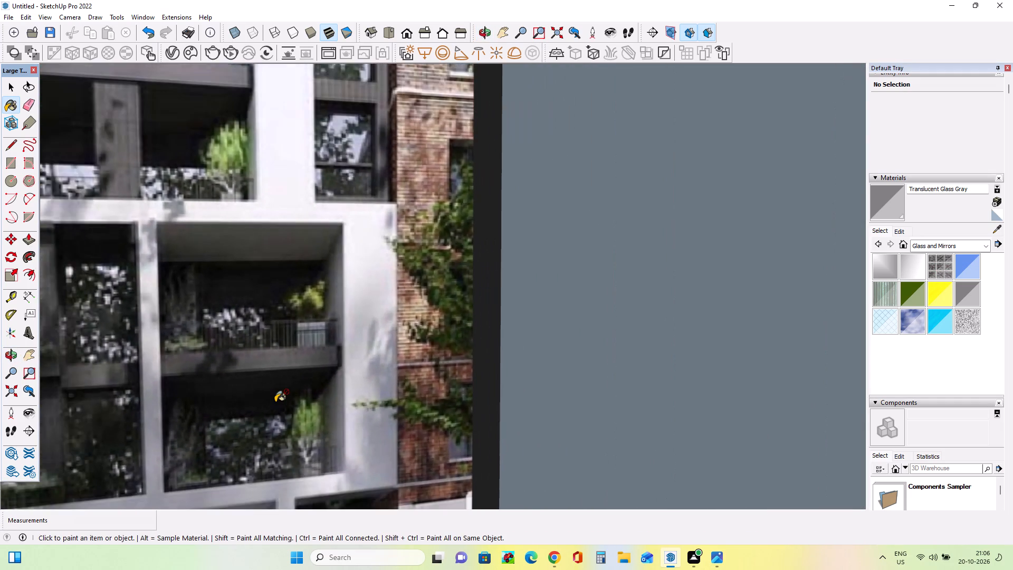
scroll(276, 402, down, 18)
scroll(276, 402, down, 5)
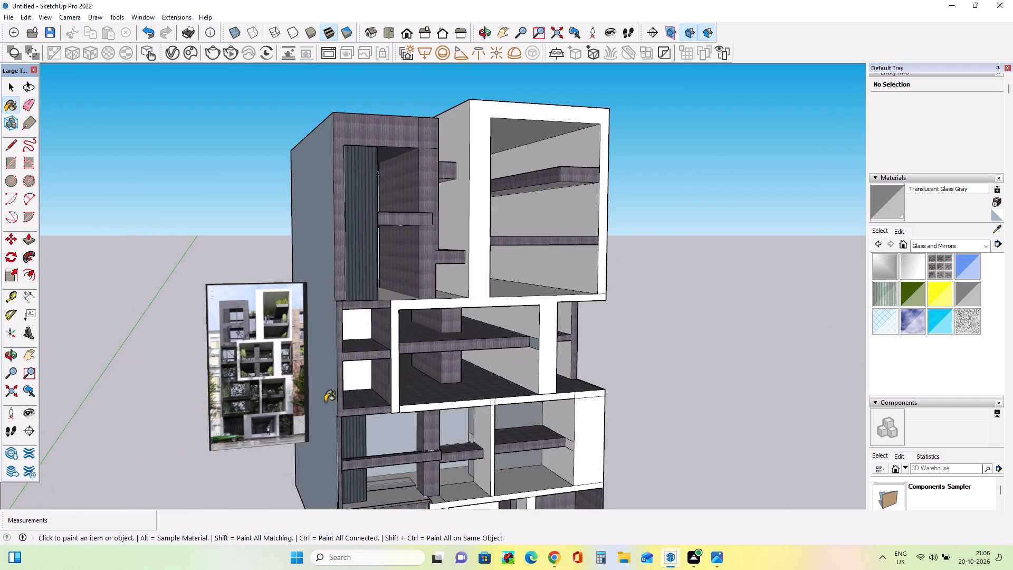
Draw a rectangle about 5 7/16" by 9' 9 1/8" on the floor of the upper opening left of the middle white frame.
middle_drag(421, 414, 355, 398)
scroll(330, 358, up, 8)
middle_drag(347, 378, 357, 422)
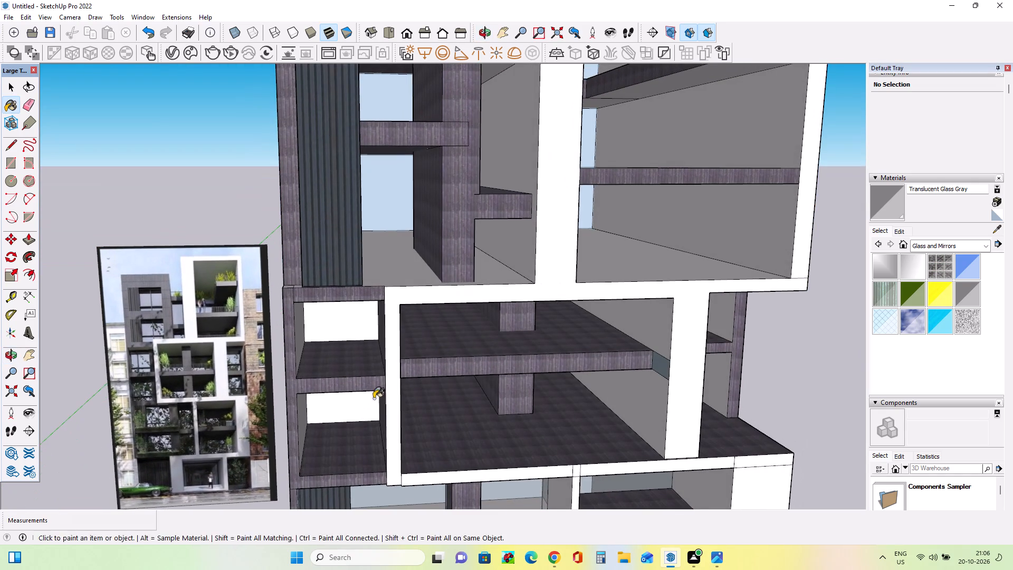
click(8, 159)
scroll(386, 334, up, 3)
middle_drag(398, 369, 391, 388)
scroll(280, 386, up, 7)
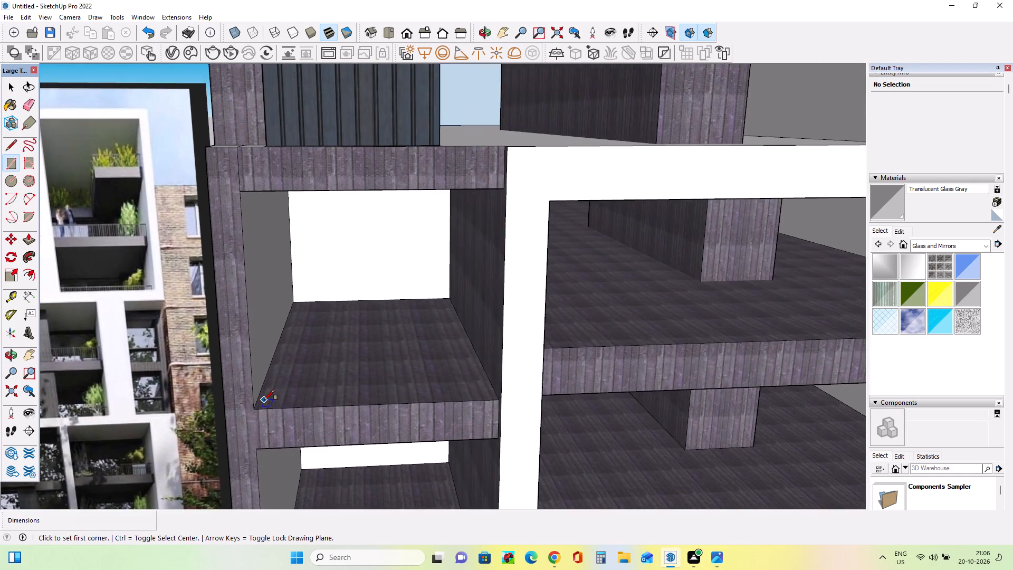
middle_drag(269, 405, 233, 453)
click(250, 408)
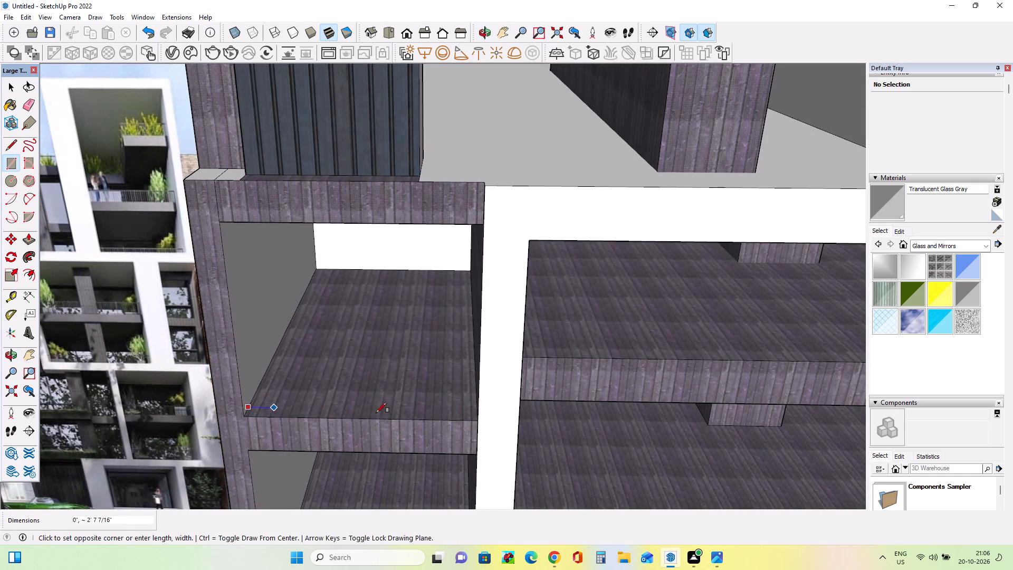
middle_drag(403, 427, 509, 454)
scroll(523, 401, up, 3)
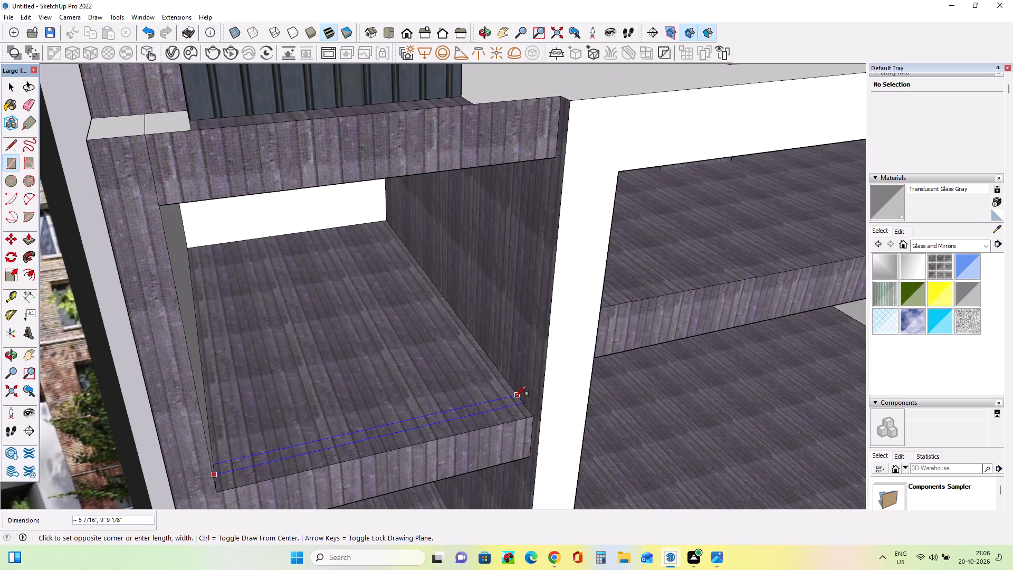
click(515, 396)
Push/Pull the floor strip up about 8' 6 3/8" to the underside of the beam, forming a wall panel across the opening.
middle_drag(557, 436, 536, 436)
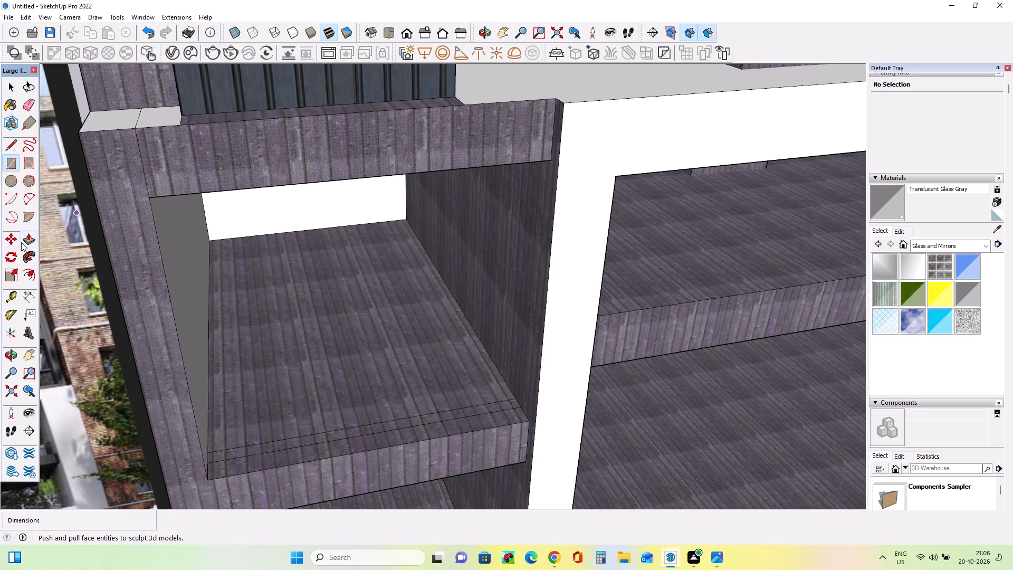
click(35, 241)
click(356, 427)
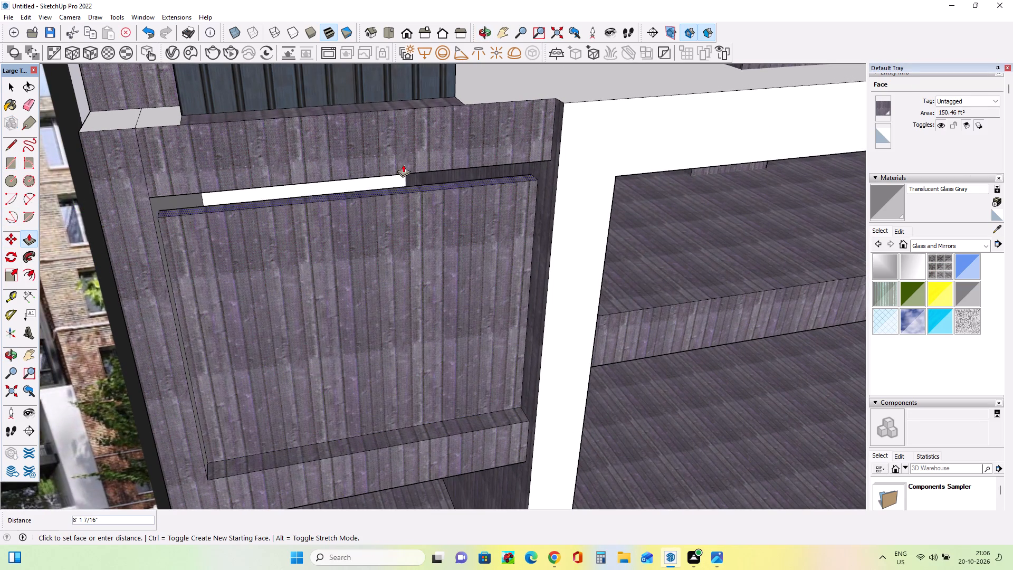
click(403, 159)
Draw a full-height vertical strip about 3 3/8" wide and 8' 6 3/8" tall down the middle of the new panel.
middle_drag(468, 301, 407, 241)
scroll(409, 245, down, 4)
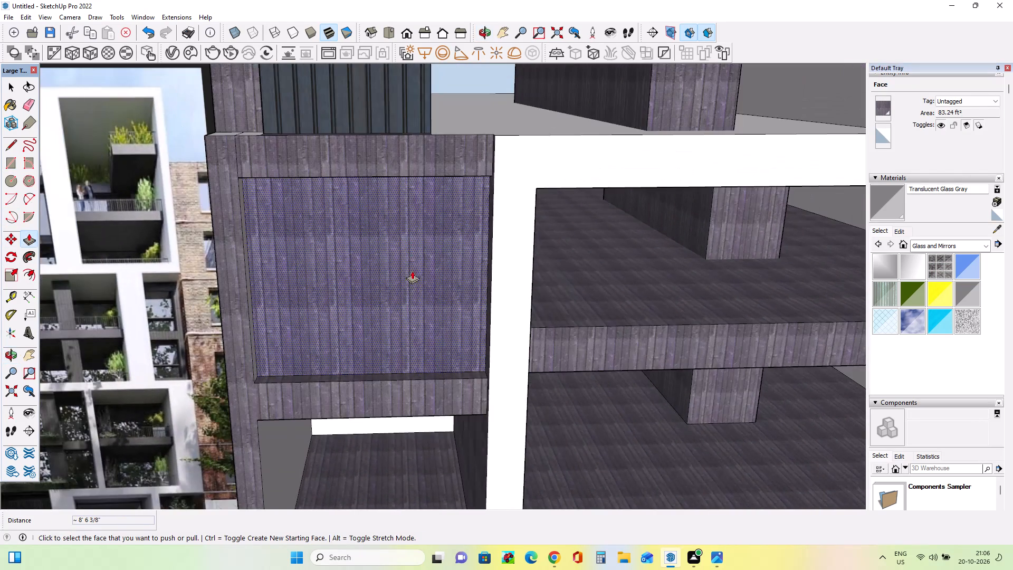
middle_drag(412, 271, 430, 214)
click(6, 156)
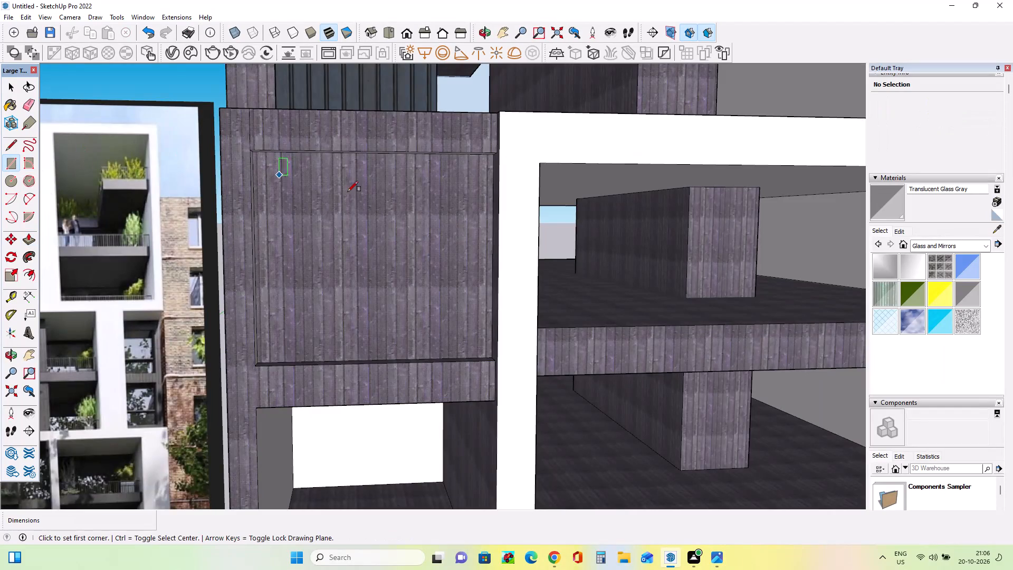
middle_drag(421, 199, 410, 141)
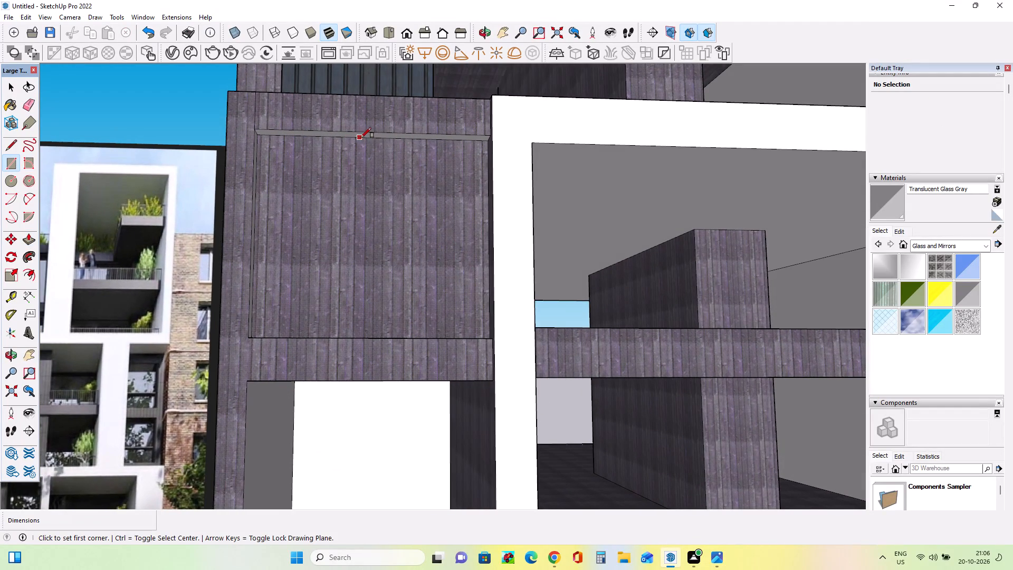
click(372, 137)
middle_drag(358, 290, 358, 310)
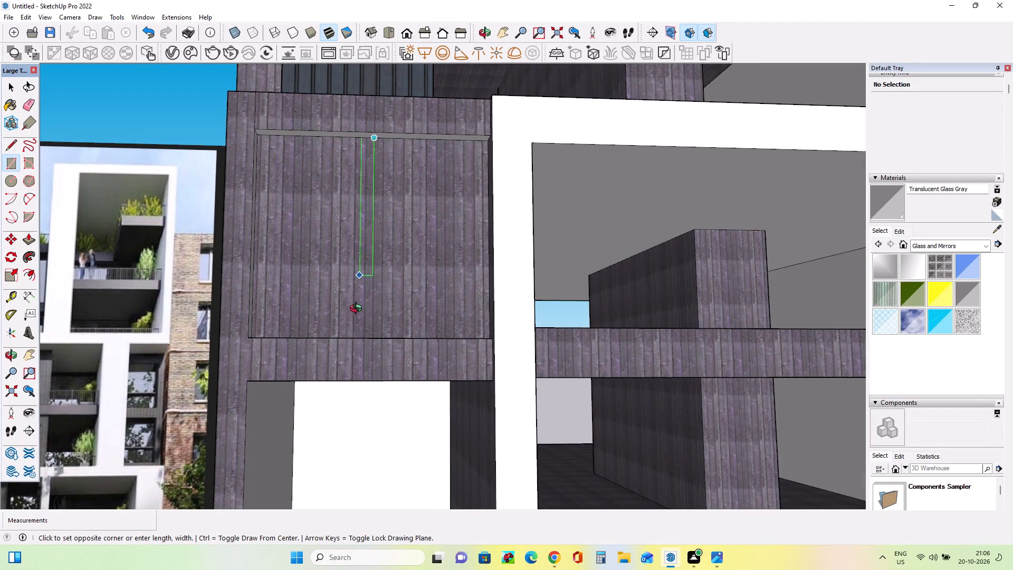
middle_drag(358, 310, 351, 413)
scroll(360, 370, up, 4)
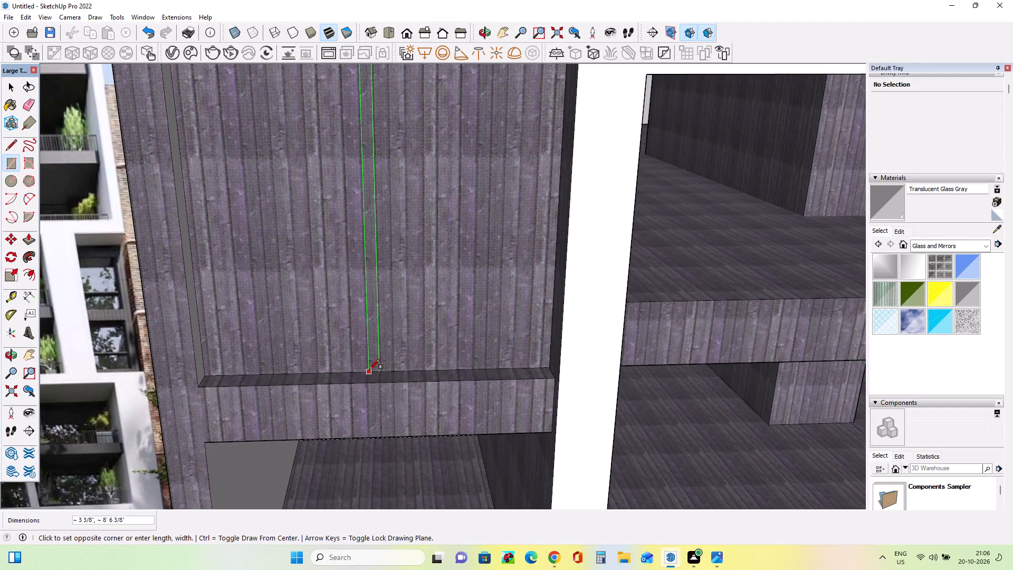
click(367, 369)
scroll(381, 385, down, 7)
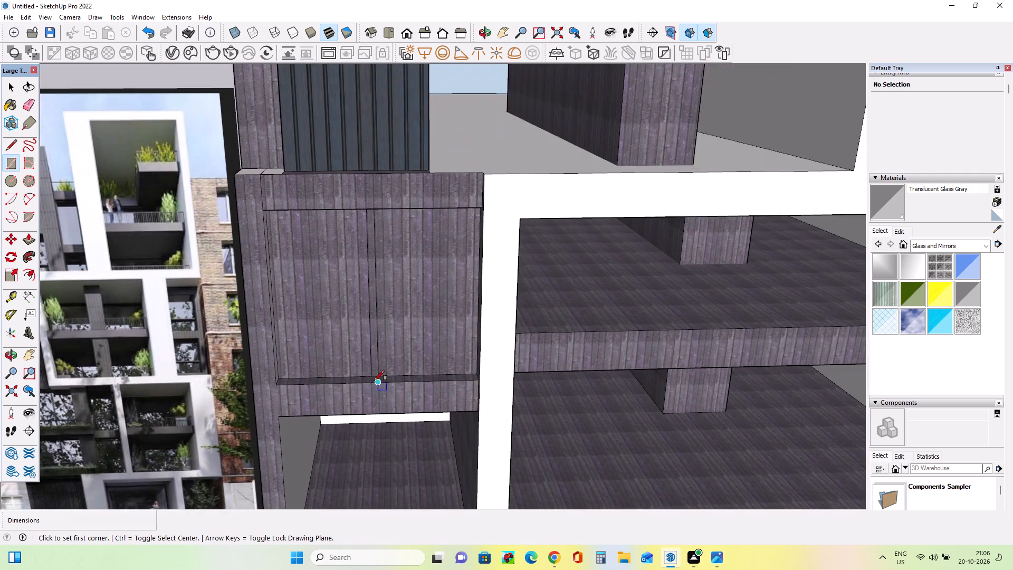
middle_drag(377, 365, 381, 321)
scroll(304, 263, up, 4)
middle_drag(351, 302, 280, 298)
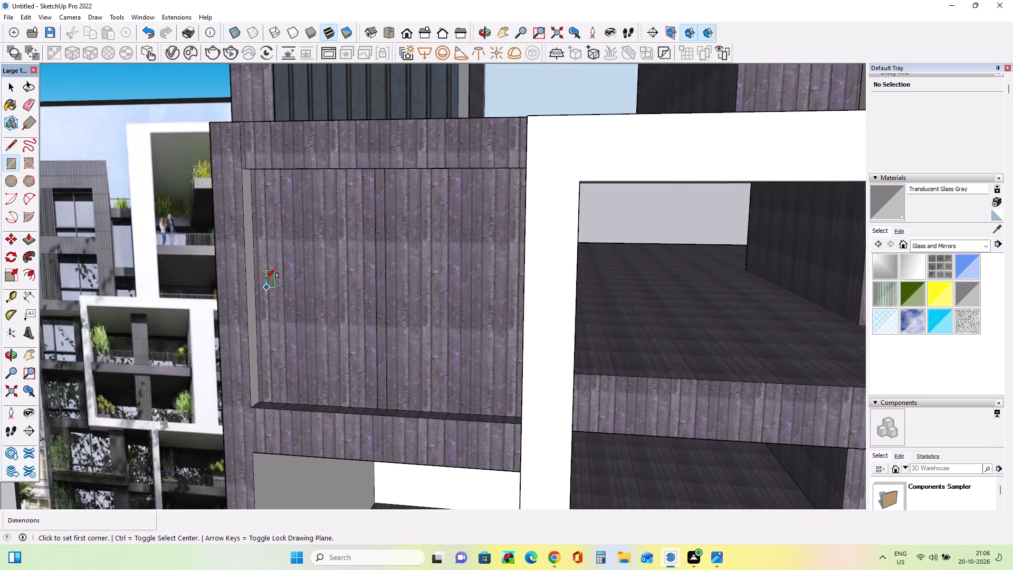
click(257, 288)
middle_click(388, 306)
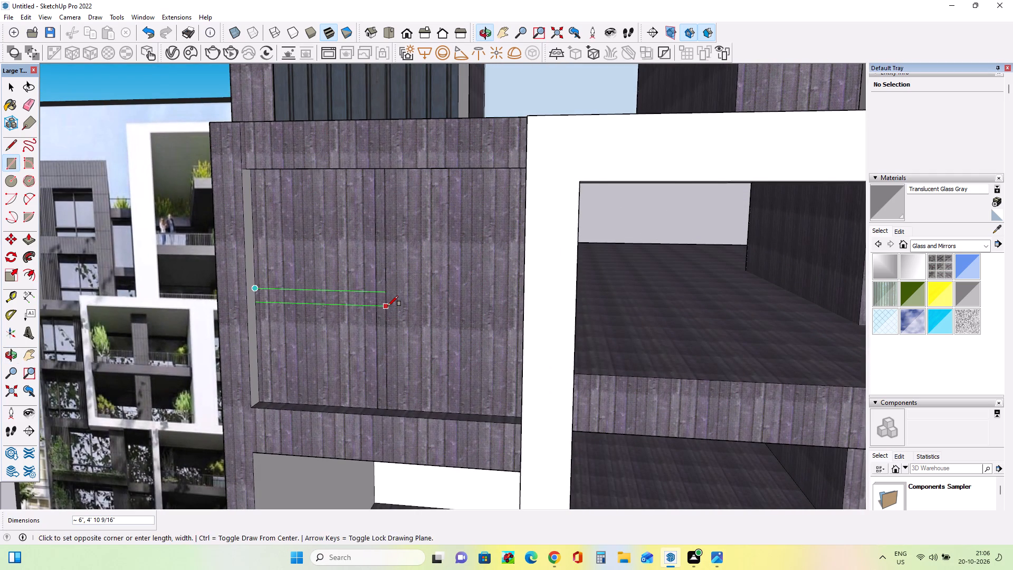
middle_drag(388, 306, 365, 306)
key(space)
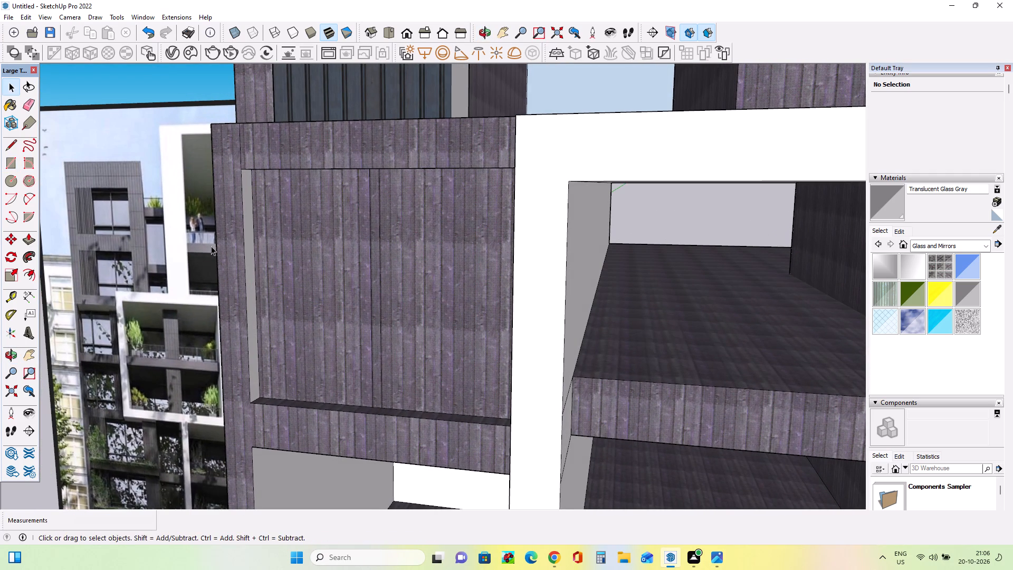
Draw a horizontal strip about 6 9/16" high and 9' 9 1/8" long across the lower part of the panel.
click(13, 159)
middle_drag(315, 377, 316, 383)
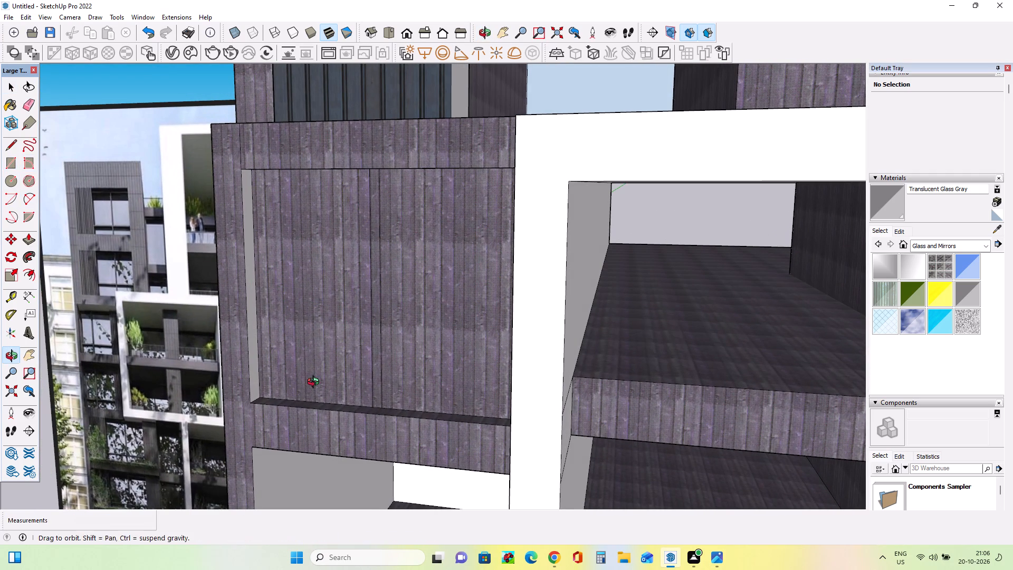
middle_drag(316, 383, 318, 386)
scroll(296, 363, up, 3)
click(247, 348)
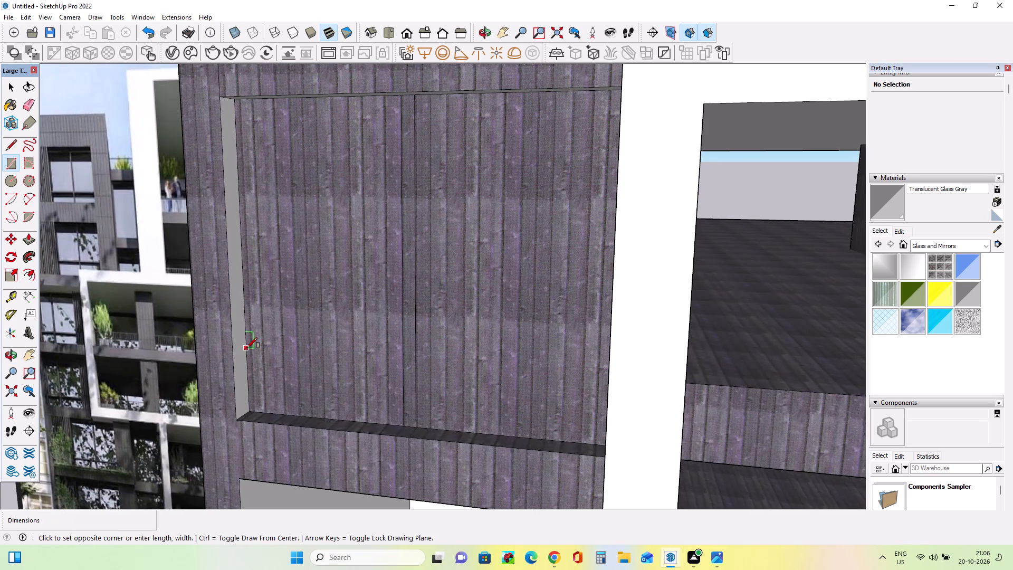
middle_drag(425, 421, 563, 404)
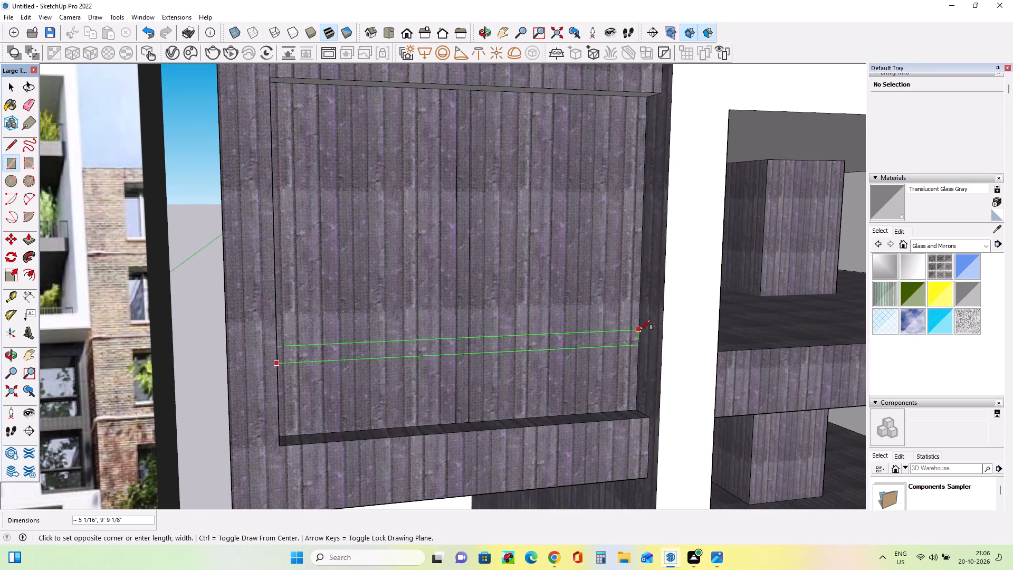
middle_drag(653, 333, 761, 331)
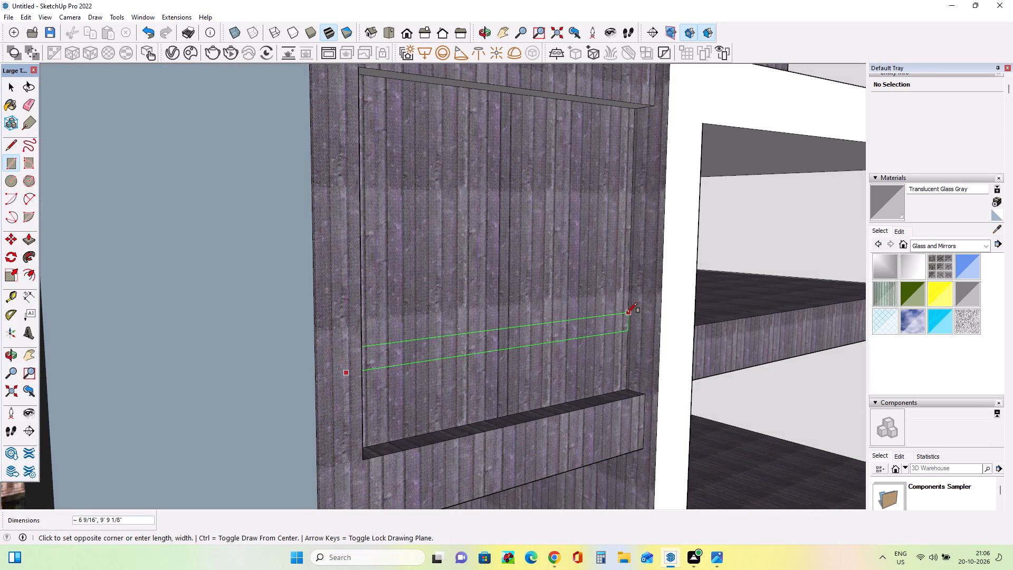
click(630, 315)
middle_drag(579, 369, 515, 379)
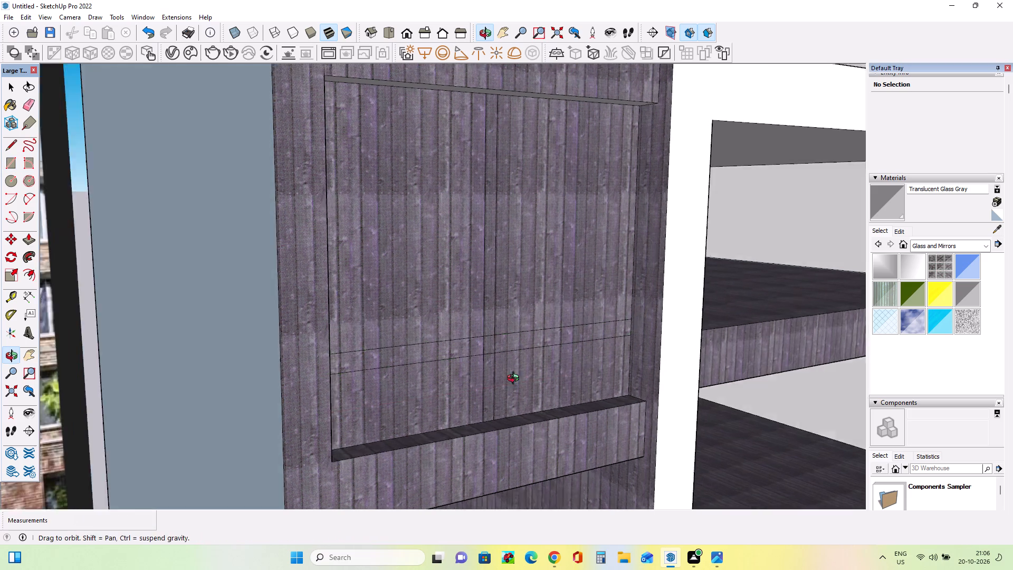
middle_drag(515, 379, 397, 379)
scroll(390, 381, down, 2)
middle_drag(422, 397, 449, 369)
scroll(452, 363, down, 1)
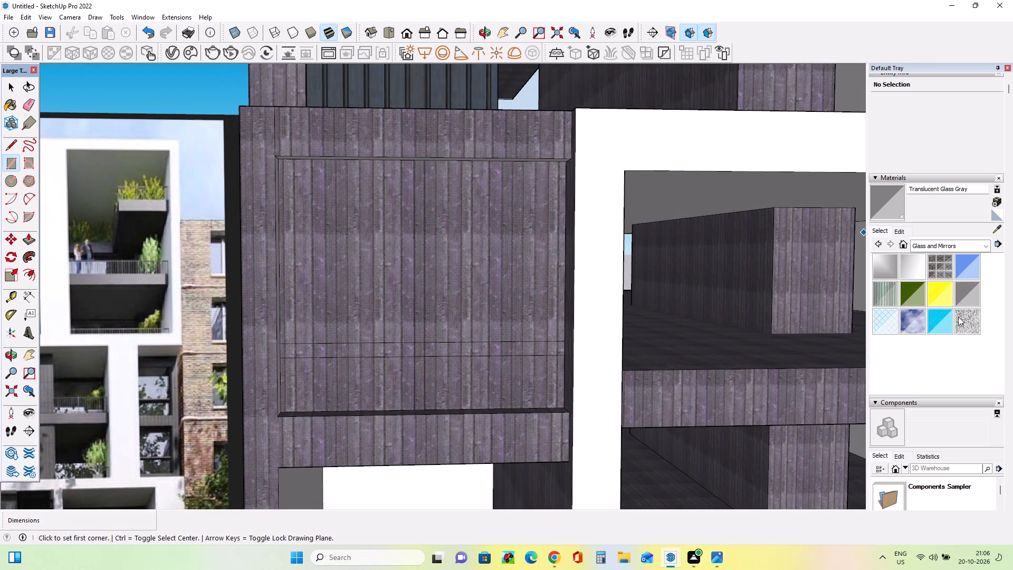
Paint the crossing vertical and horizontal strips of the upper wall panel with the Asphalt New material.
click(932, 249)
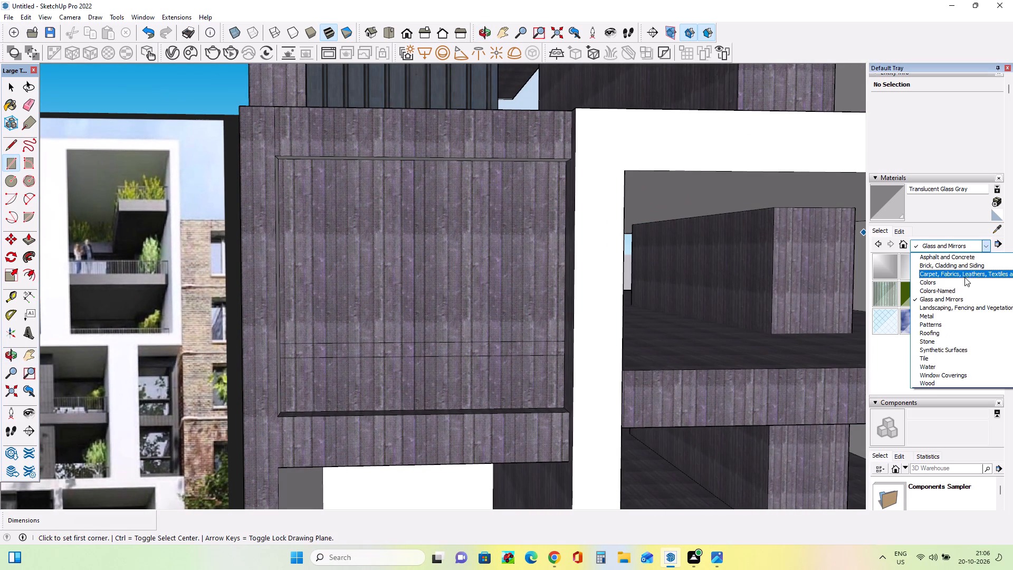
click(941, 254)
click(885, 270)
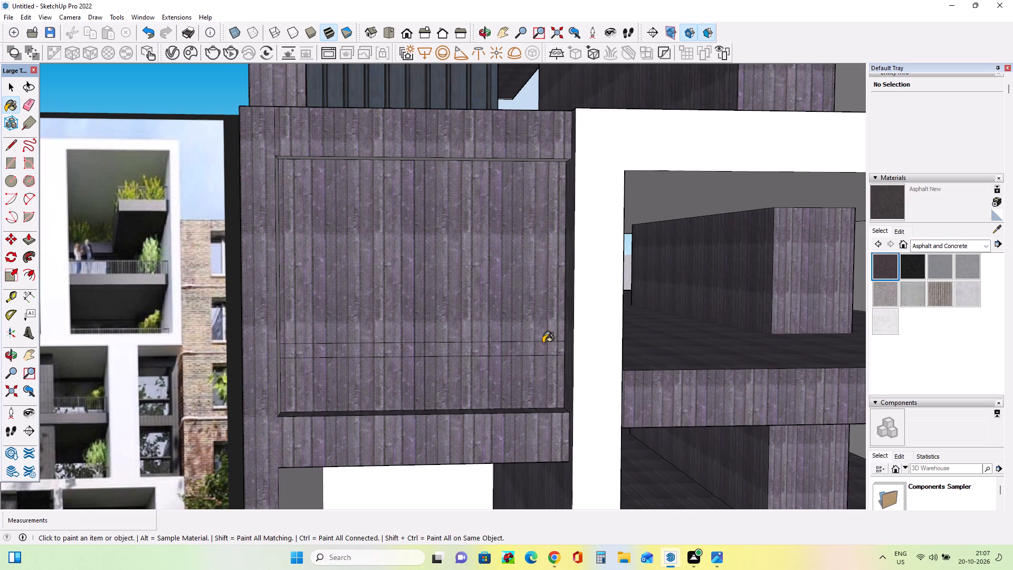
scroll(499, 345, up, 2)
click(446, 350)
click(399, 348)
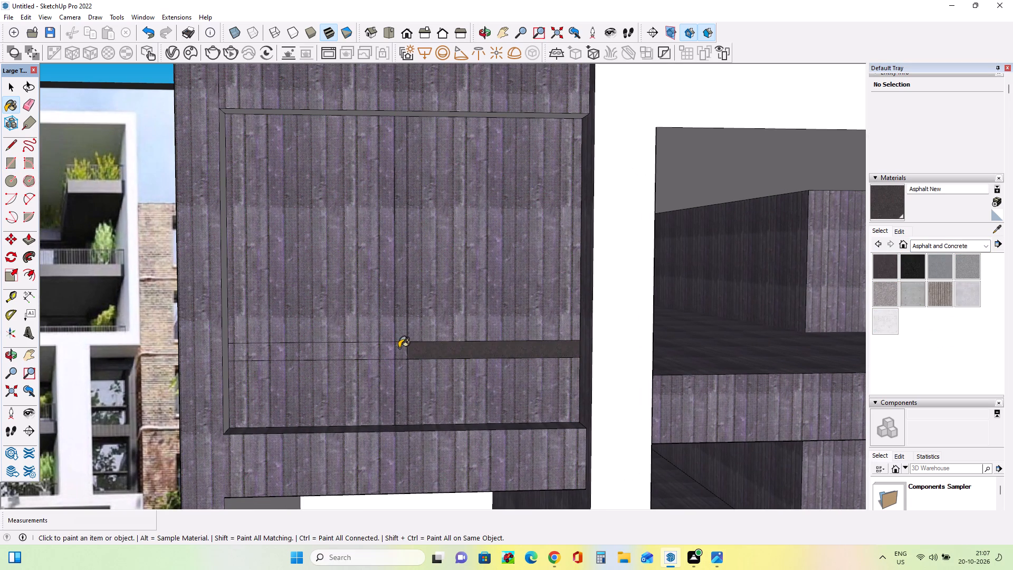
click(405, 325)
click(386, 353)
click(397, 387)
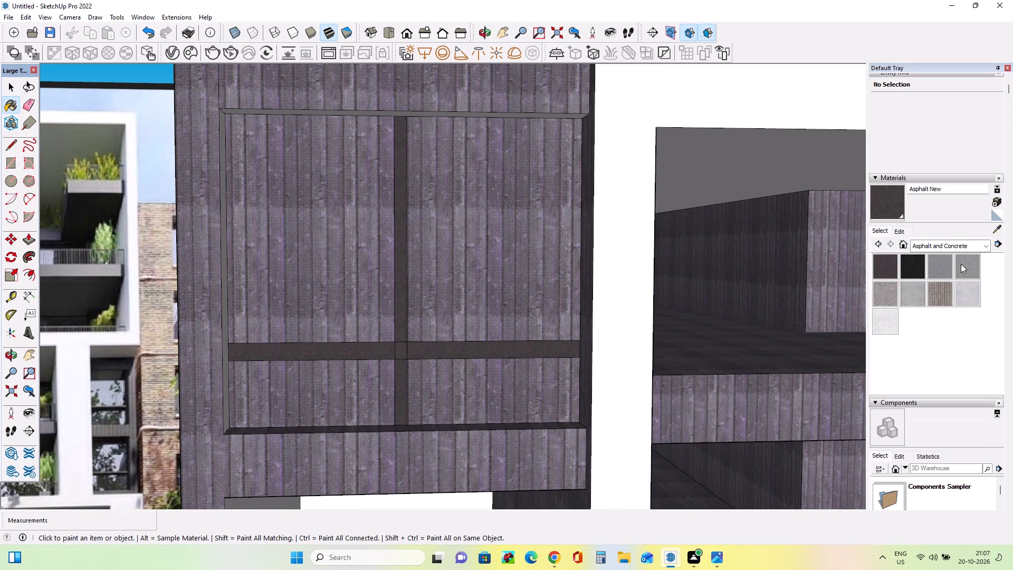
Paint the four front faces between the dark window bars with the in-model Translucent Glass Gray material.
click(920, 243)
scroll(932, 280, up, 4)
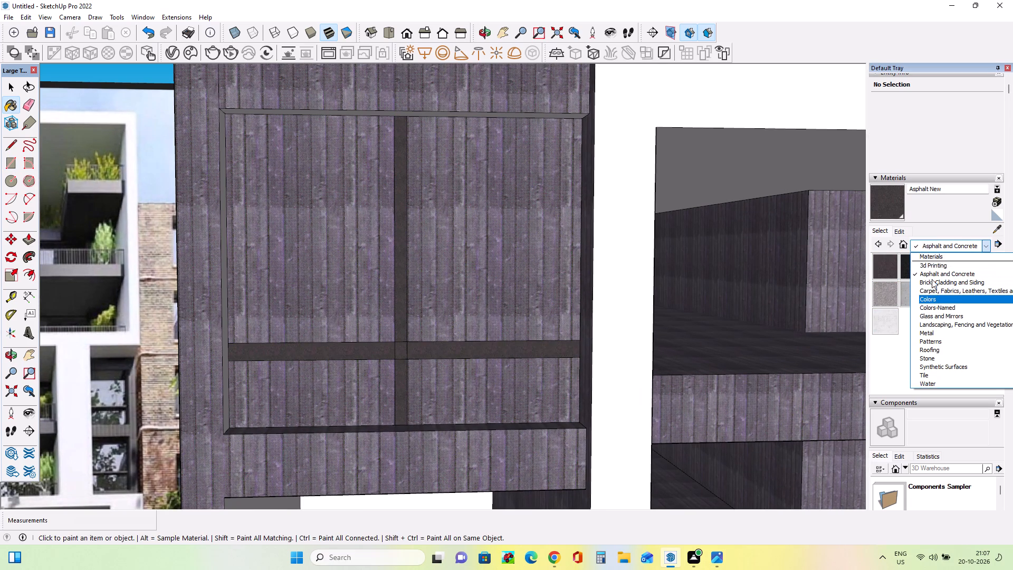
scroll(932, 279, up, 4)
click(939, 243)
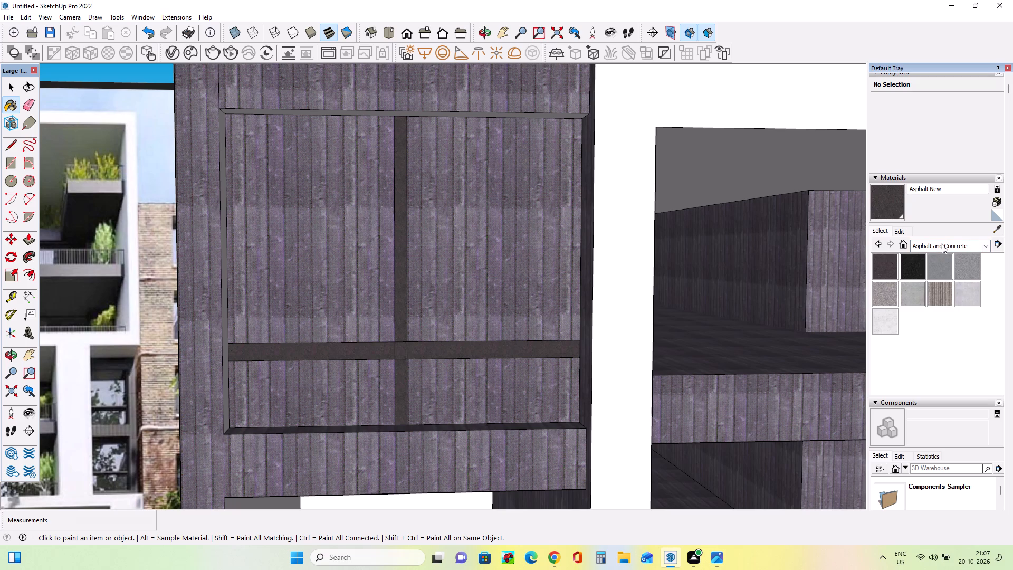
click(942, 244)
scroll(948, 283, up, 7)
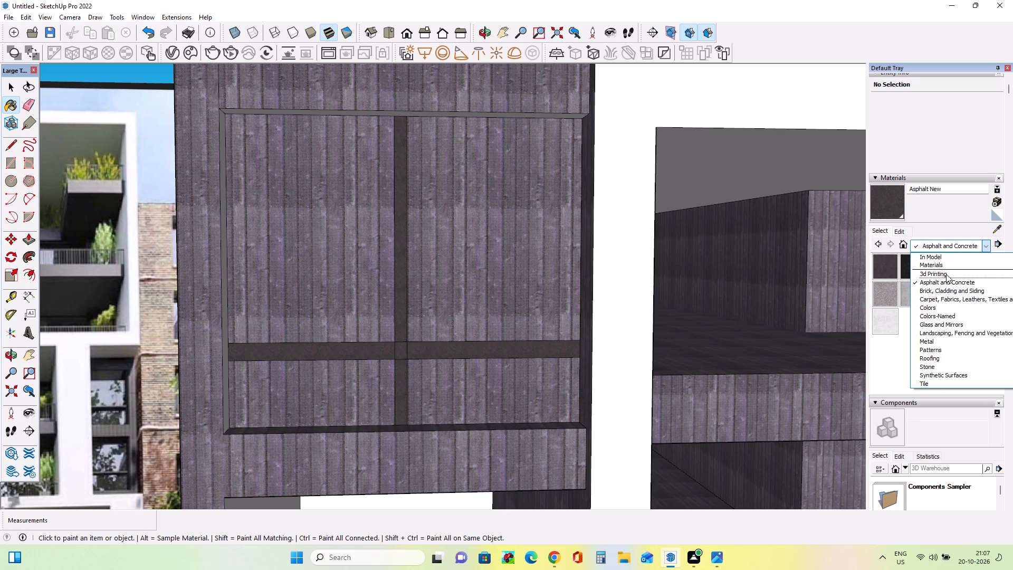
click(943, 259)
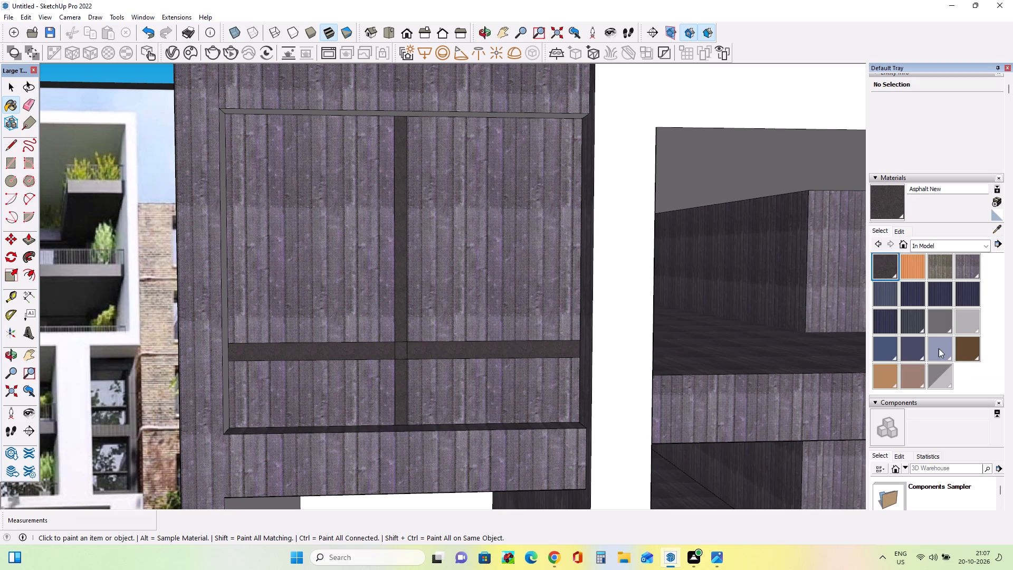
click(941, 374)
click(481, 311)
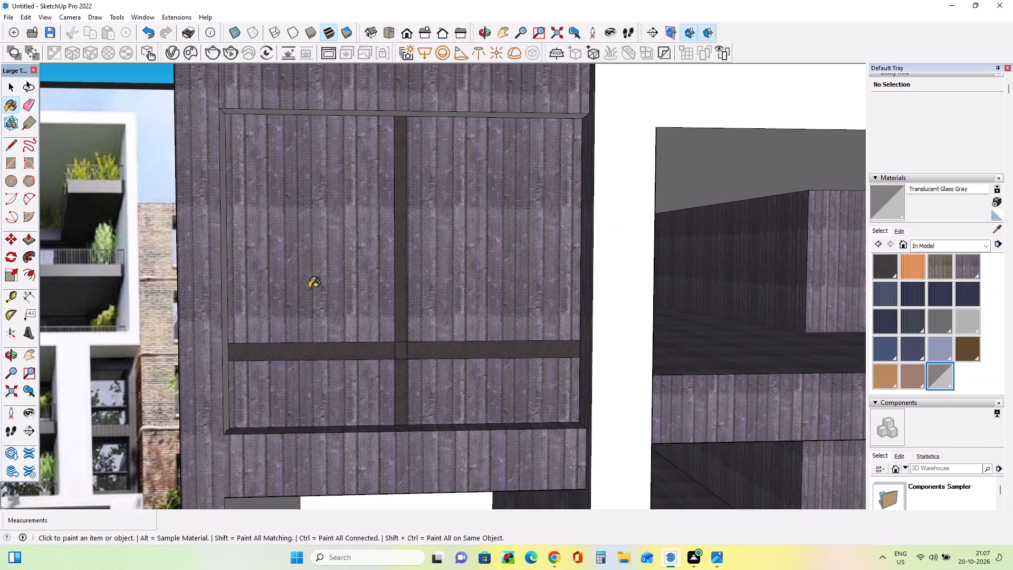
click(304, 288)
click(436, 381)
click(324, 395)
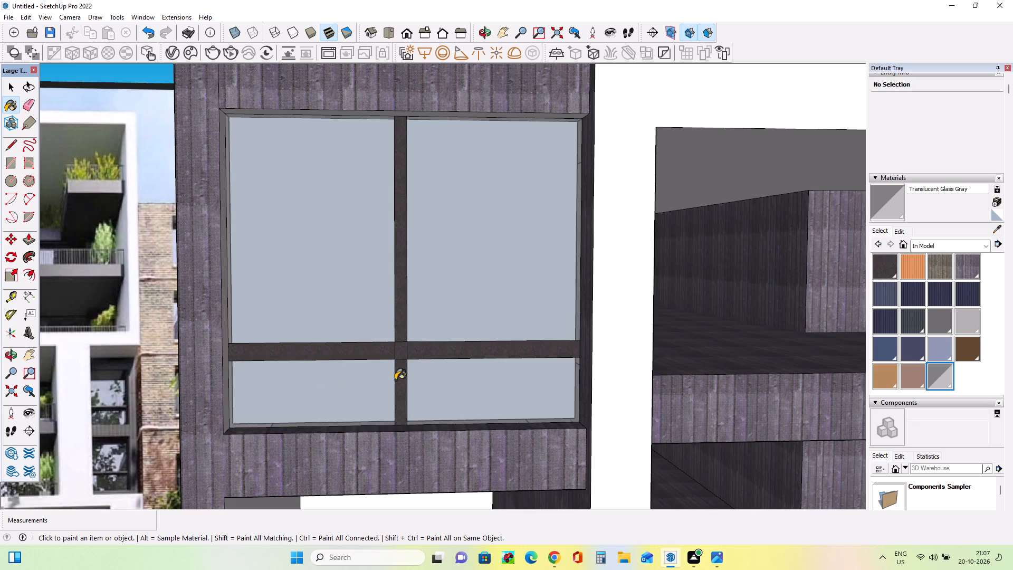
Delete the four front glass faces between the bars of the upper window.
scroll(395, 380, down, 6)
middle_drag(420, 384, 346, 424)
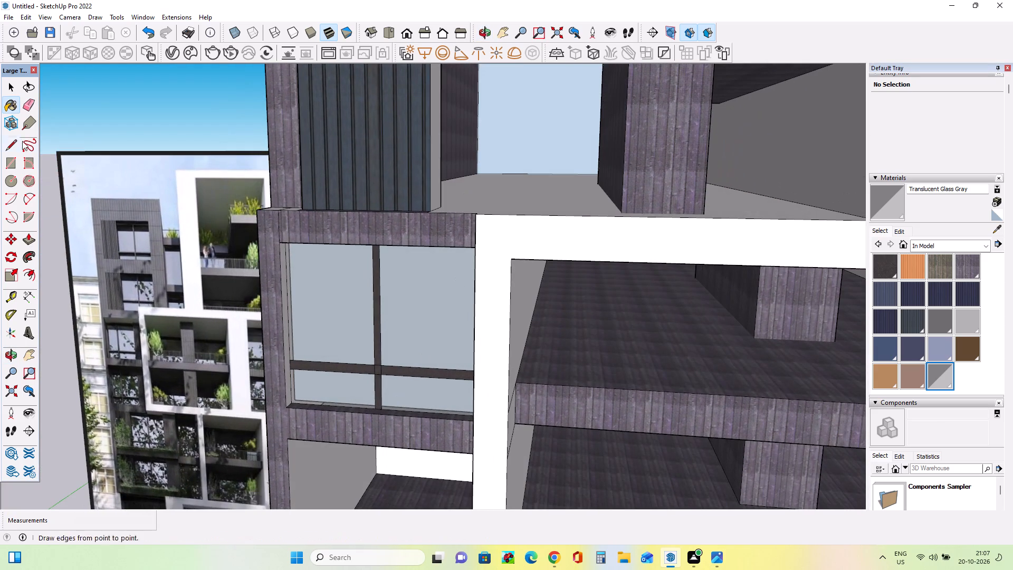
click(9, 88)
click(308, 305)
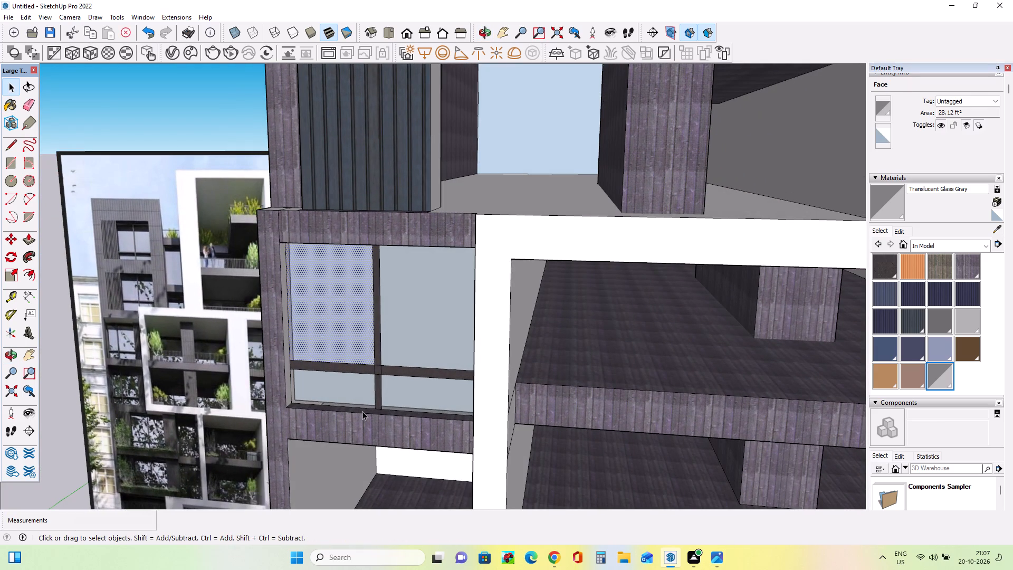
key(Delete)
click(445, 323)
key(Delete)
click(424, 394)
key(Delete)
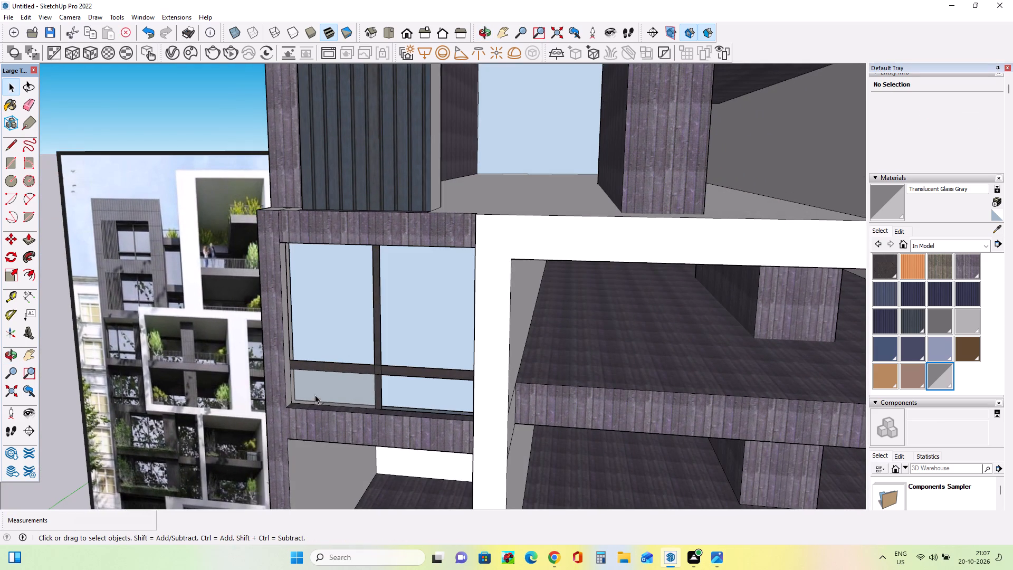
click(323, 382)
key(Delete)
Paint the exposed rear face behind the window bars with Translucent Glass Gray.
click(937, 374)
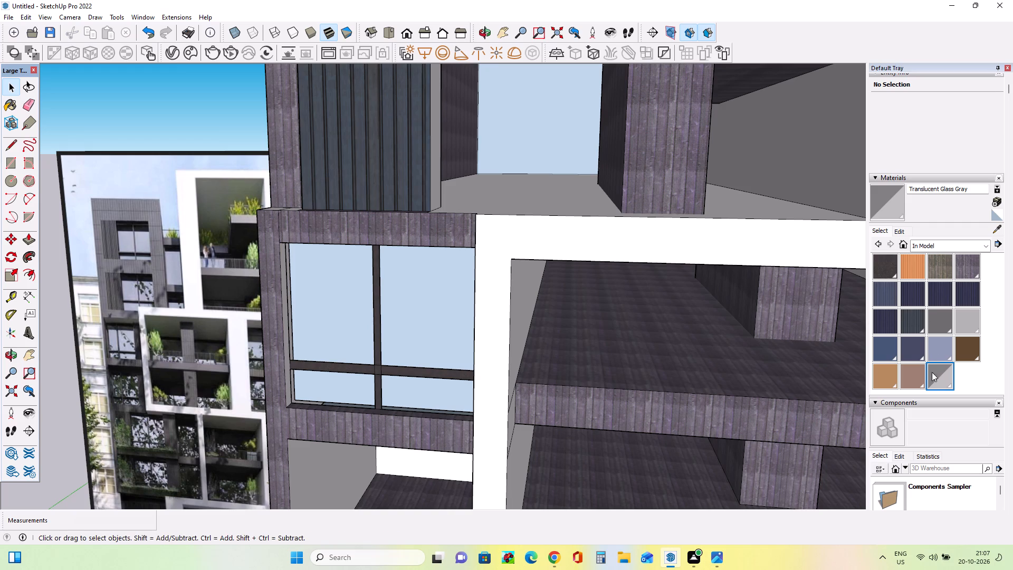
click(415, 318)
click(331, 305)
Inspect the glazed upper window and the open bay beneath it from several angles beside the reference photo.
middle_drag(399, 394, 455, 366)
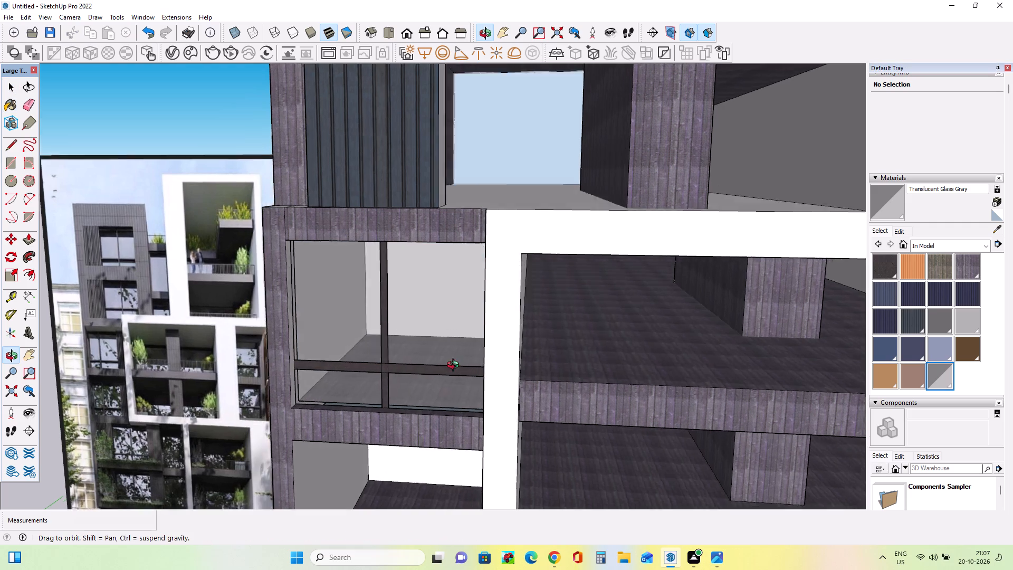
middle_drag(455, 366, 440, 324)
scroll(440, 324, down, 4)
scroll(440, 324, up, 1)
scroll(439, 322, down, 8)
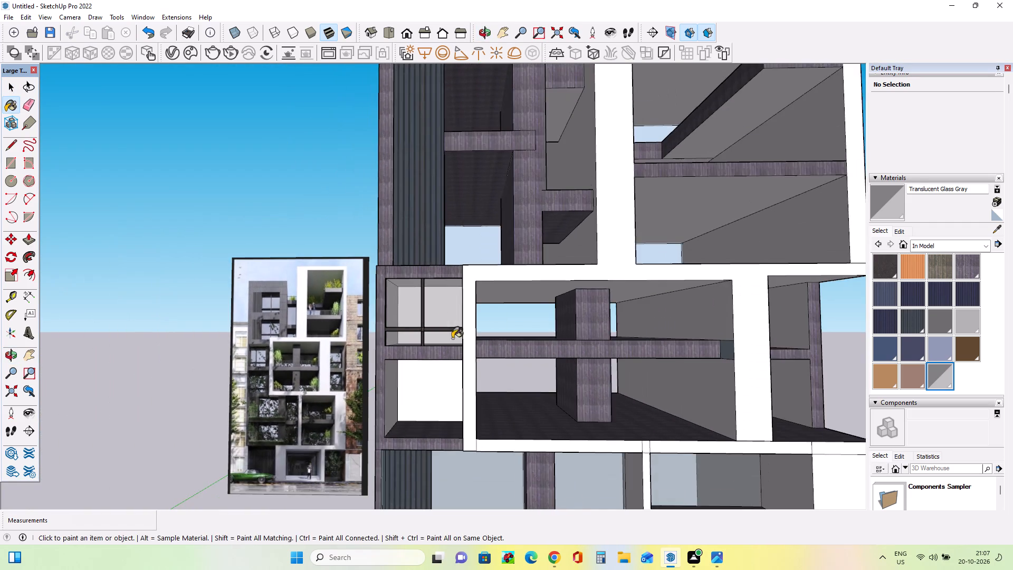
middle_drag(469, 362, 478, 382)
scroll(448, 340, up, 5)
middle_drag(448, 340, 455, 355)
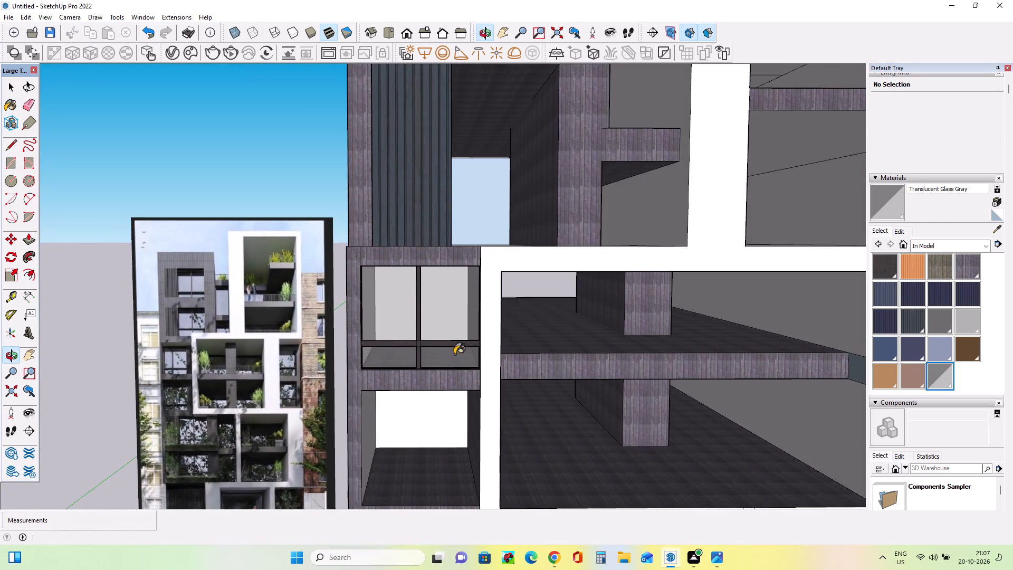
scroll(424, 324, up, 6)
middle_drag(425, 324, 445, 296)
scroll(445, 296, down, 10)
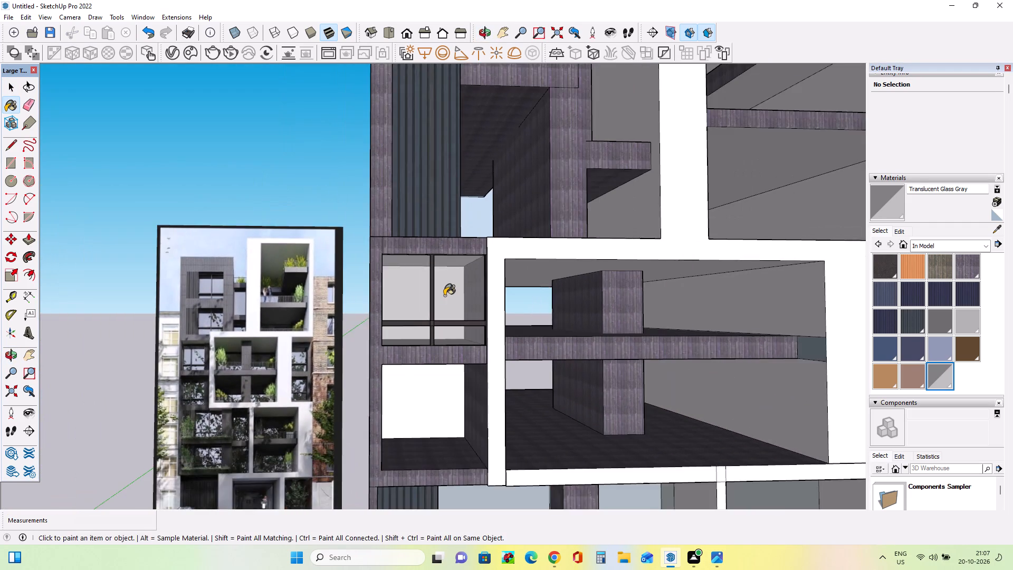
scroll(444, 296, down, 2)
scroll(455, 387, up, 1)
middle_drag(455, 387, 438, 347)
scroll(427, 350, up, 4)
middle_drag(427, 356, 427, 369)
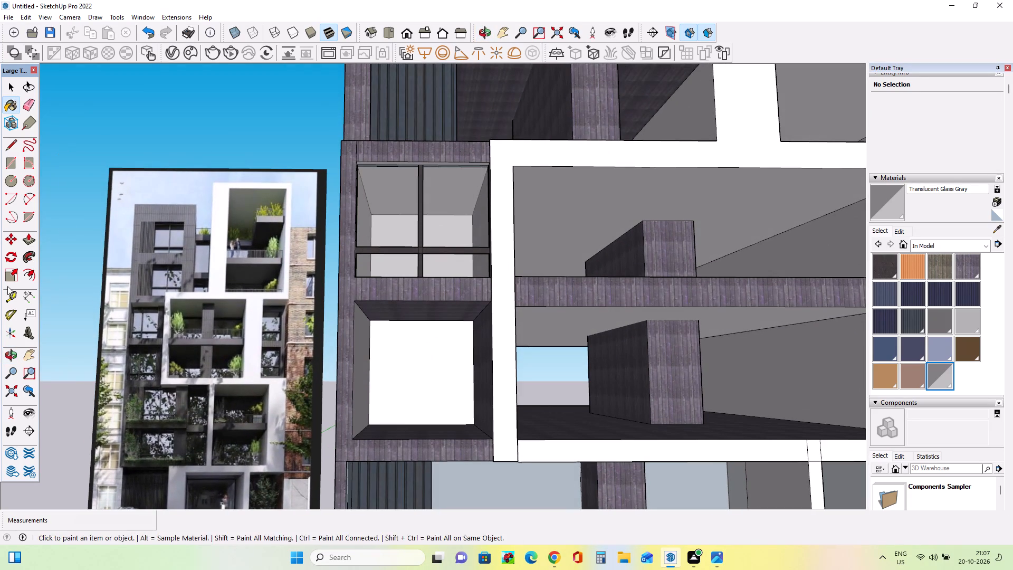
Draw a narrow rectangle of about 4.41 ft² across the full floor width, just behind the front edge of the opening below the glazed window.
click(11, 166)
middle_drag(357, 410, 326, 463)
scroll(342, 465, up, 4)
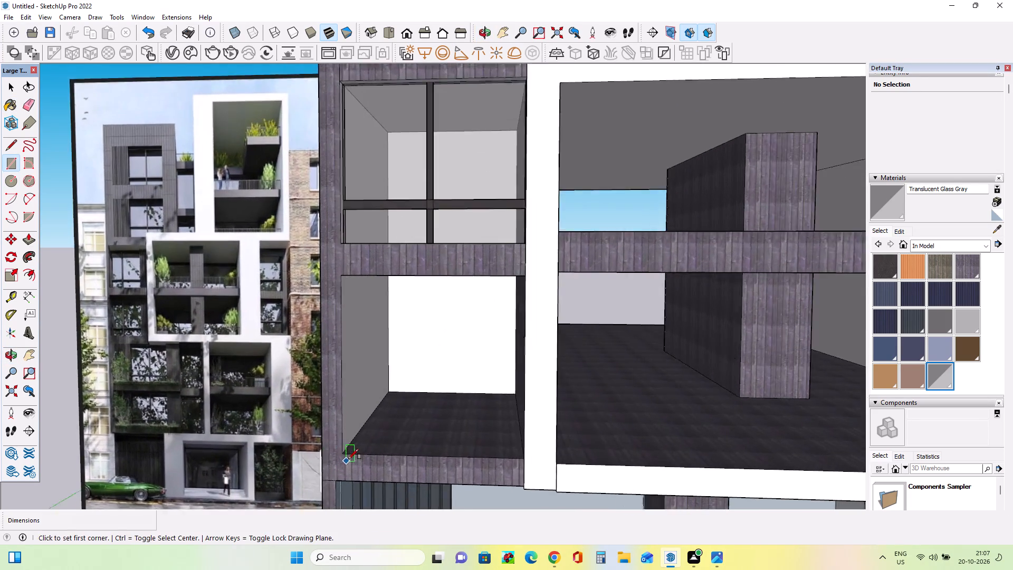
middle_drag(350, 456, 332, 481)
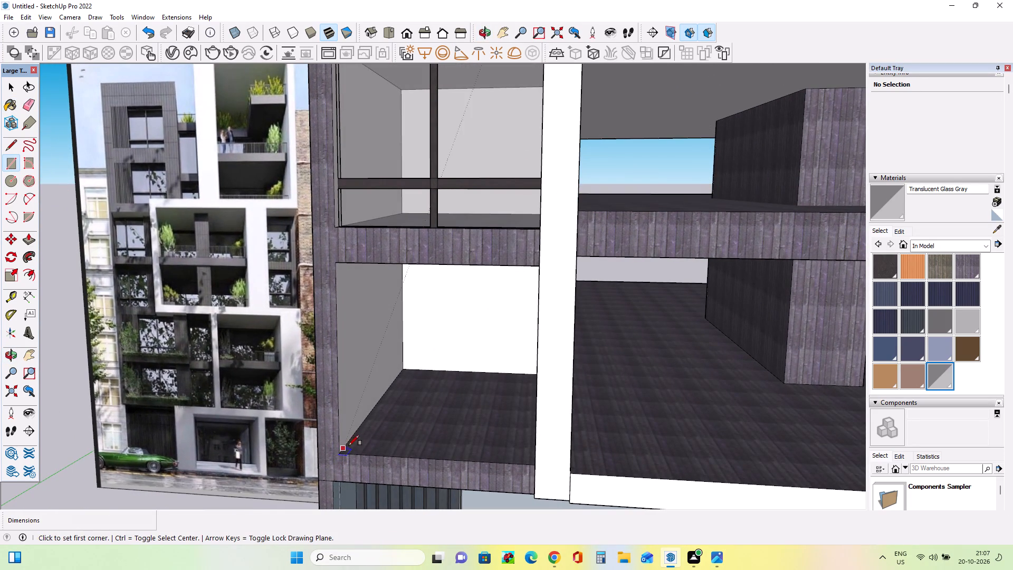
middle_drag(352, 453, 369, 505)
scroll(361, 460, up, 4)
click(350, 450)
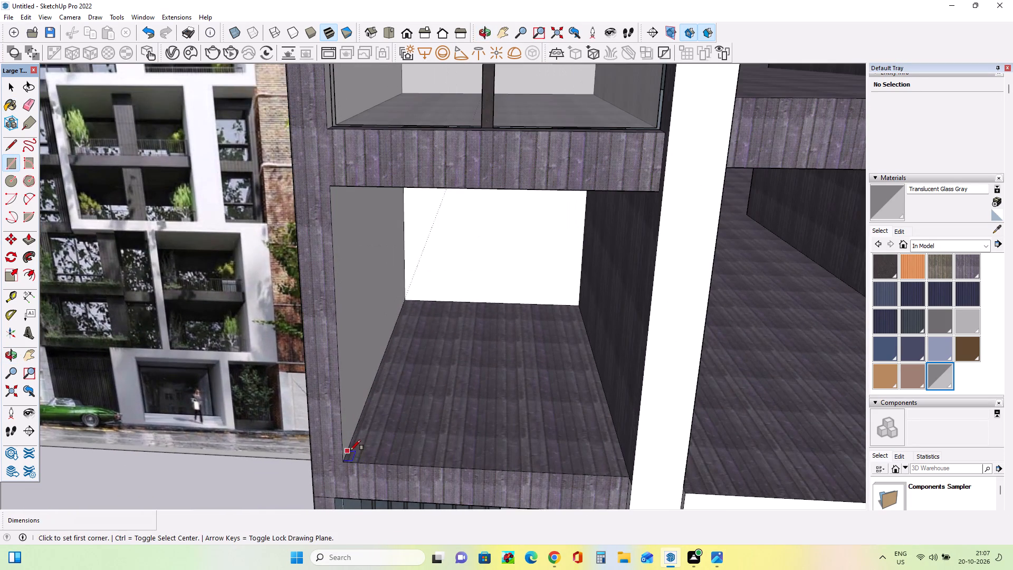
middle_drag(527, 465, 591, 476)
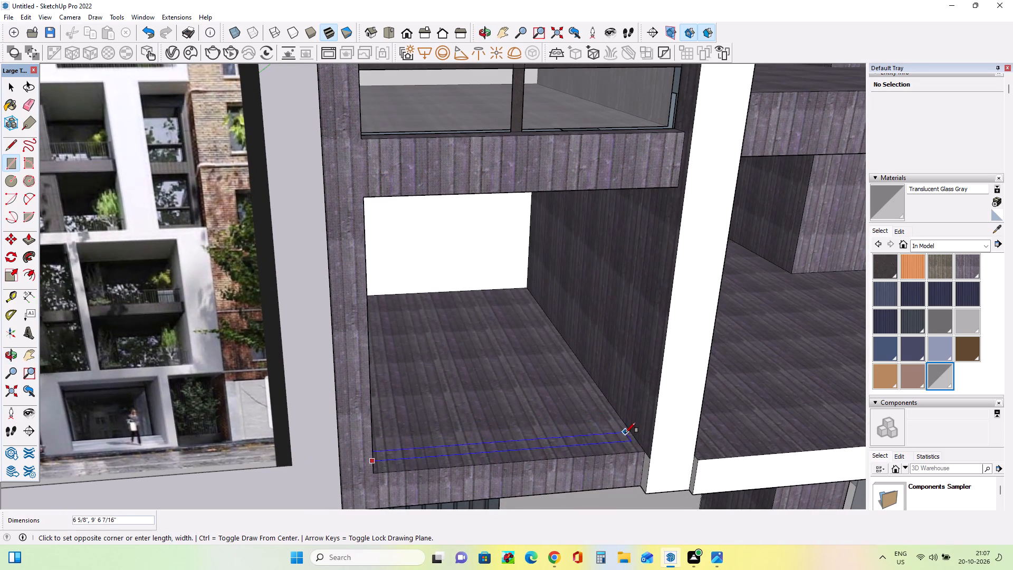
click(629, 433)
middle_drag(626, 449, 625, 466)
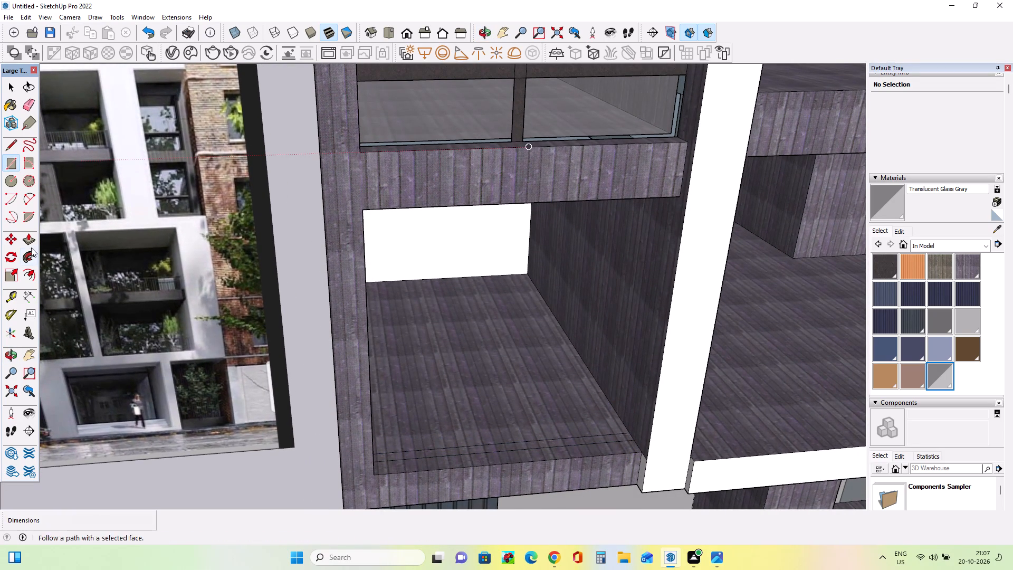
Push/Pull the floor strip up about 9' 6 3/16" to form a wall panel across the lower opening.
click(31, 242)
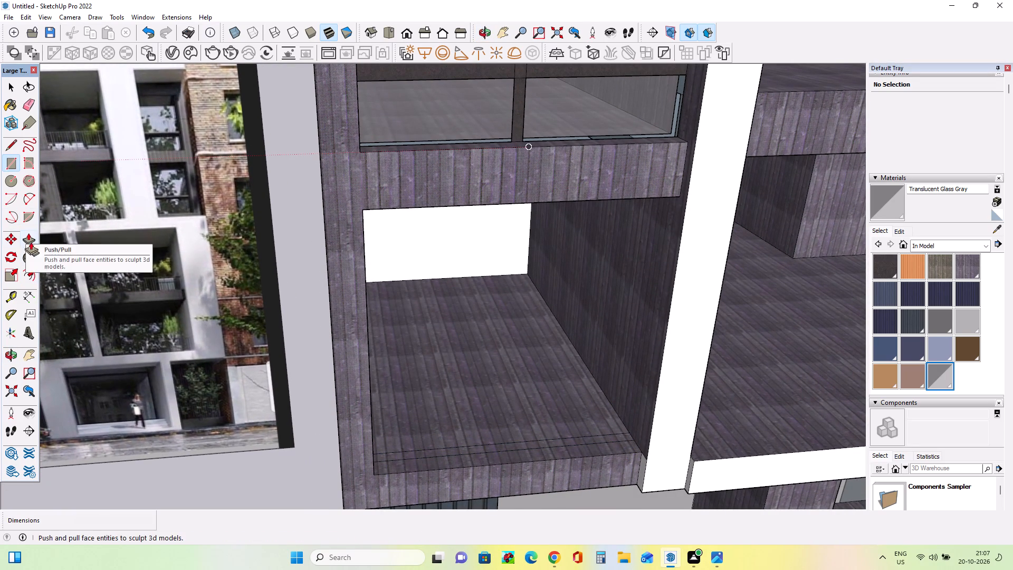
click(480, 446)
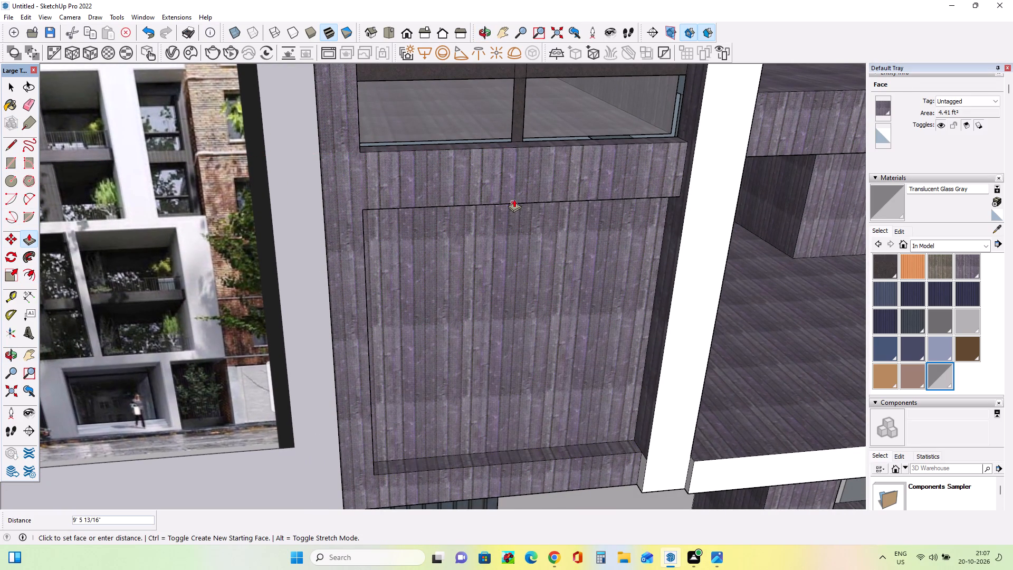
click(514, 199)
middle_drag(594, 384, 539, 349)
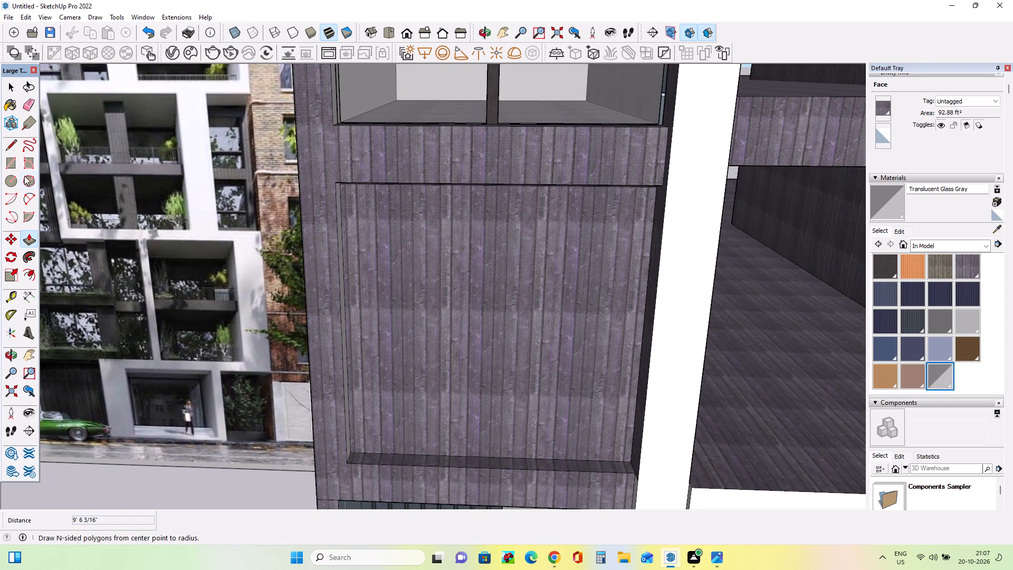
Push/Pull the new panel's top face up about 1 7/8" to close the gap beneath the beam.
click(9, 160)
middle_drag(424, 358, 452, 288)
middle_drag(518, 239, 528, 279)
scroll(524, 234, up, 2)
middle_drag(523, 234, 438, 247)
scroll(430, 192, up, 2)
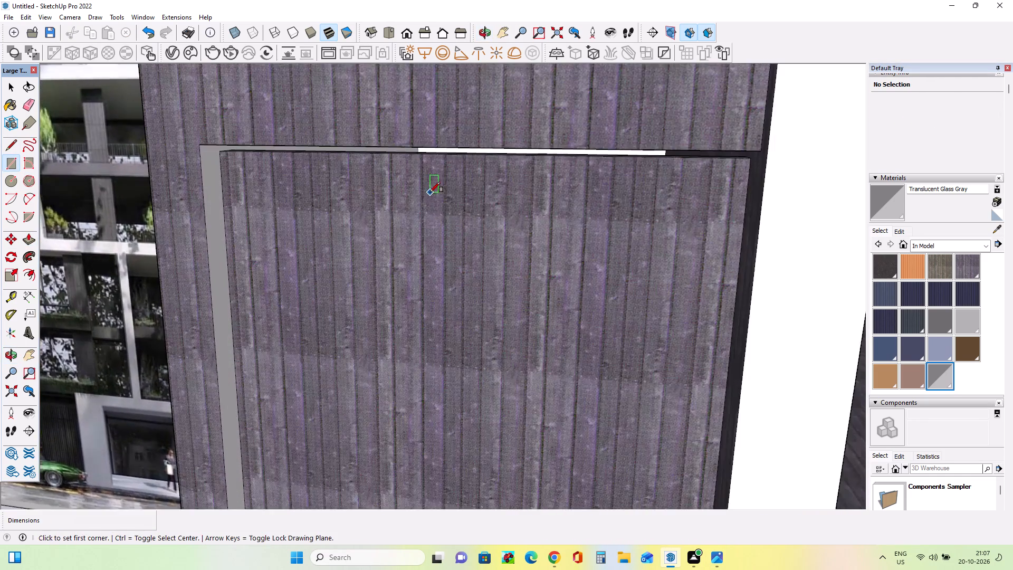
scroll(430, 192, up, 5)
middle_drag(434, 185, 436, 201)
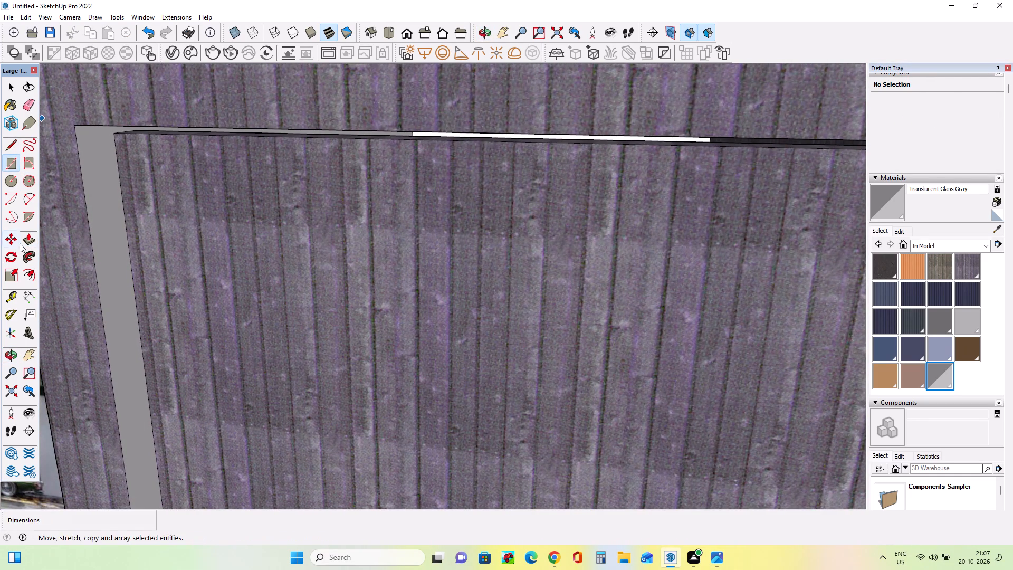
click(23, 241)
click(178, 132)
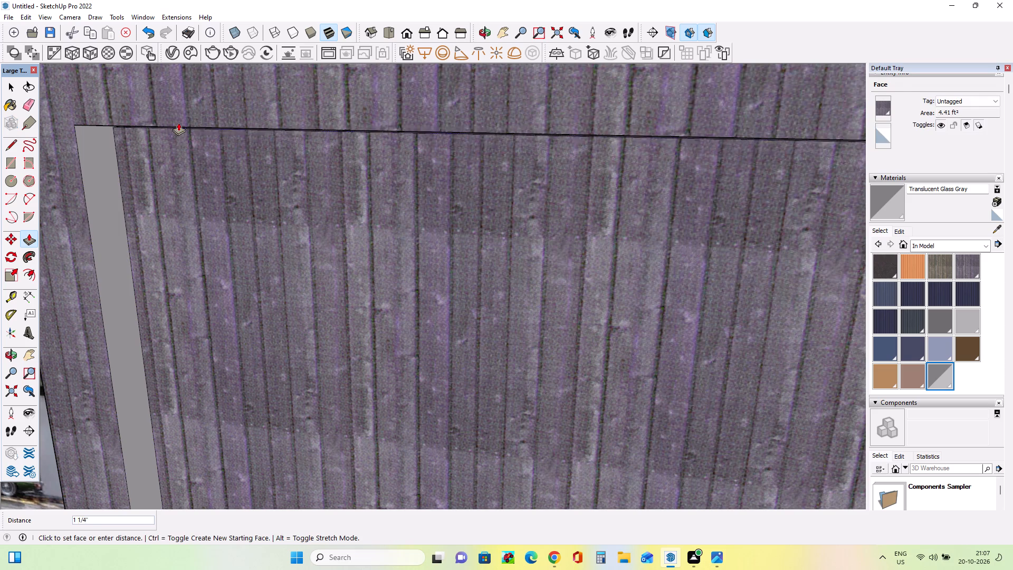
click(178, 118)
Draw a full-height vertical strip about 4 1/16" wide and 9' 8 1/16" tall down the middle of the lower panel.
middle_drag(283, 263, 300, 220)
scroll(300, 220, down, 6)
middle_drag(355, 286, 361, 277)
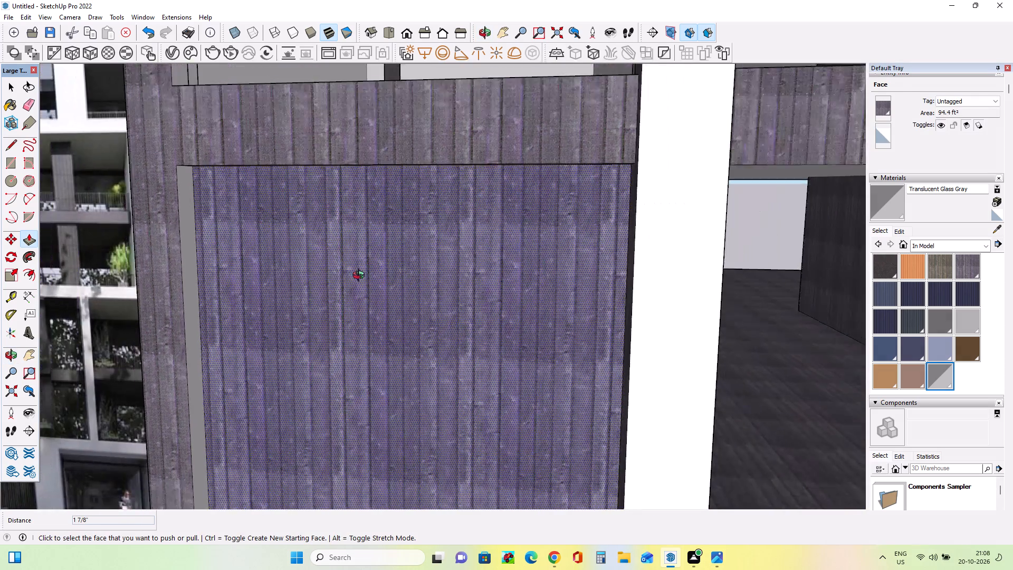
middle_drag(361, 277, 384, 240)
click(13, 164)
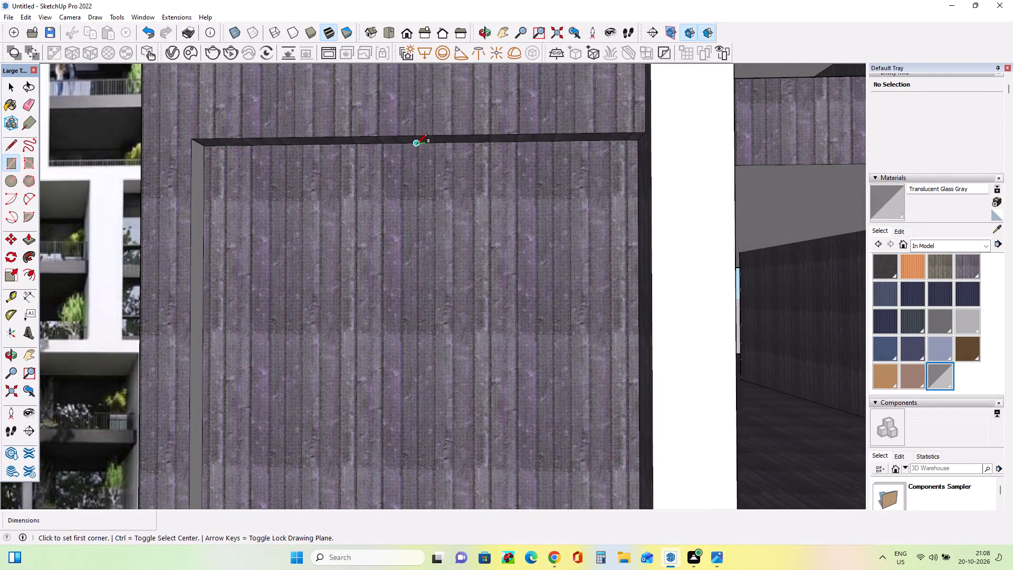
click(418, 144)
scroll(405, 297, down, 9)
scroll(402, 462, up, 2)
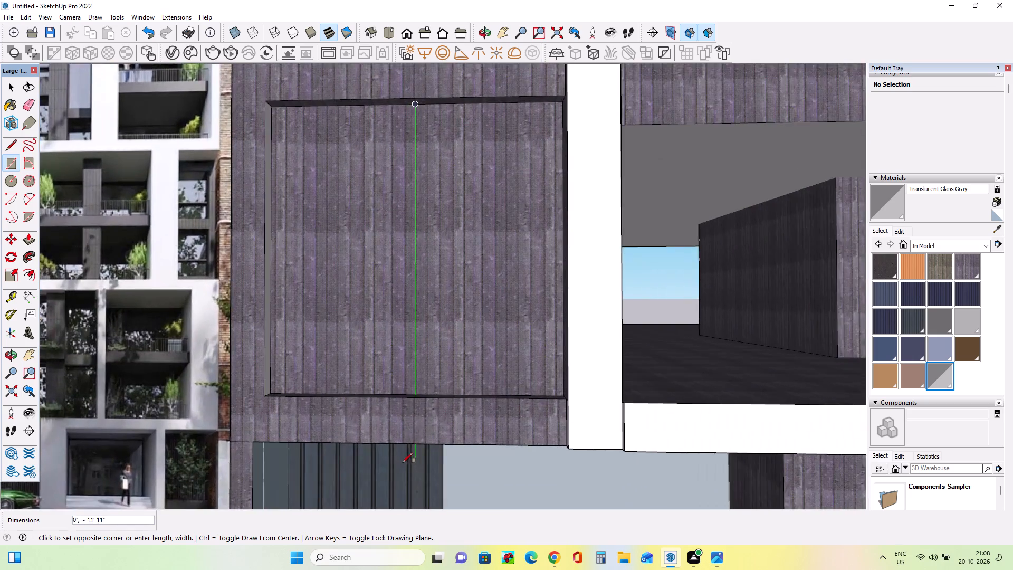
scroll(403, 463, up, 3)
middle_drag(422, 415, 423, 505)
scroll(431, 407, up, 4)
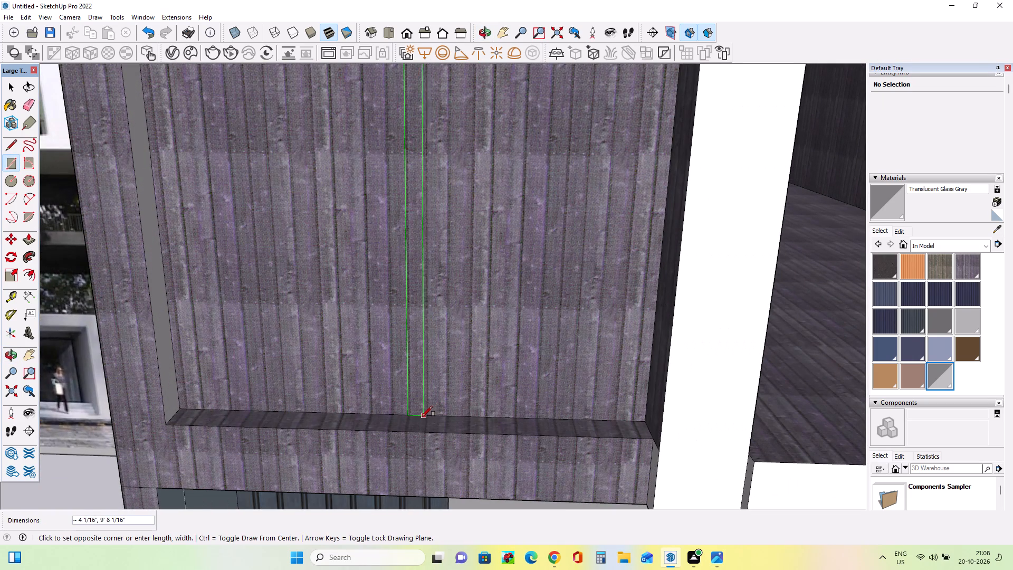
click(421, 416)
middle_drag(421, 424, 446, 424)
scroll(446, 424, down, 7)
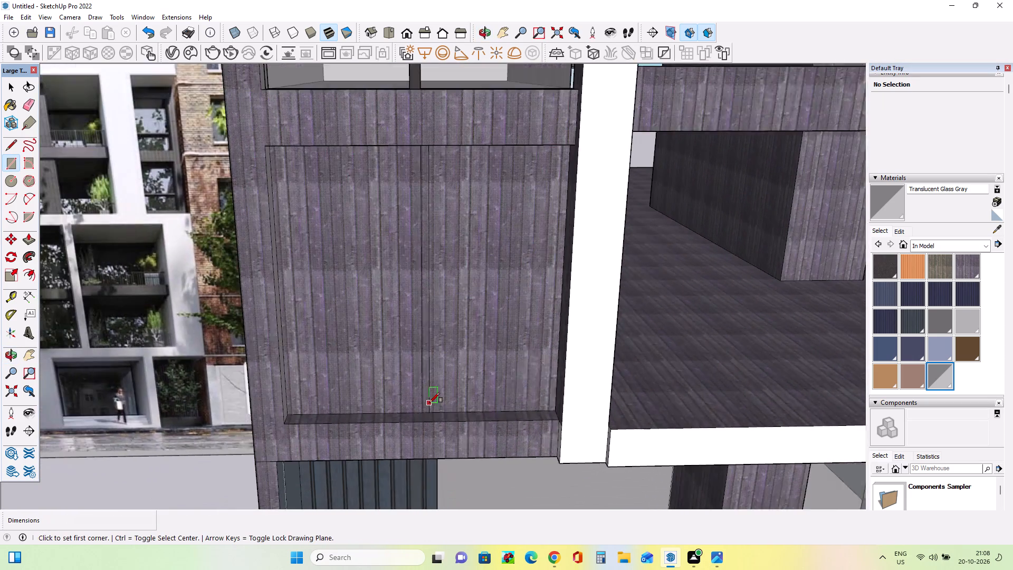
Draw a horizontal strip about 3 7/16" high and 9' 9 1/8" wide across the lower third of the panel.
middle_drag(290, 342, 269, 311)
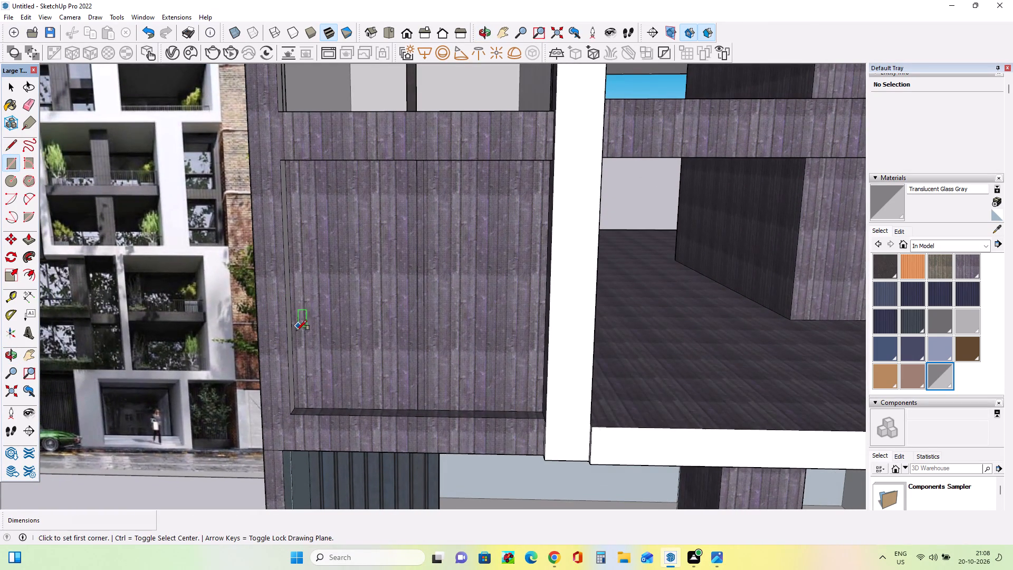
click(295, 345)
middle_drag(447, 381, 531, 368)
scroll(537, 350, up, 1)
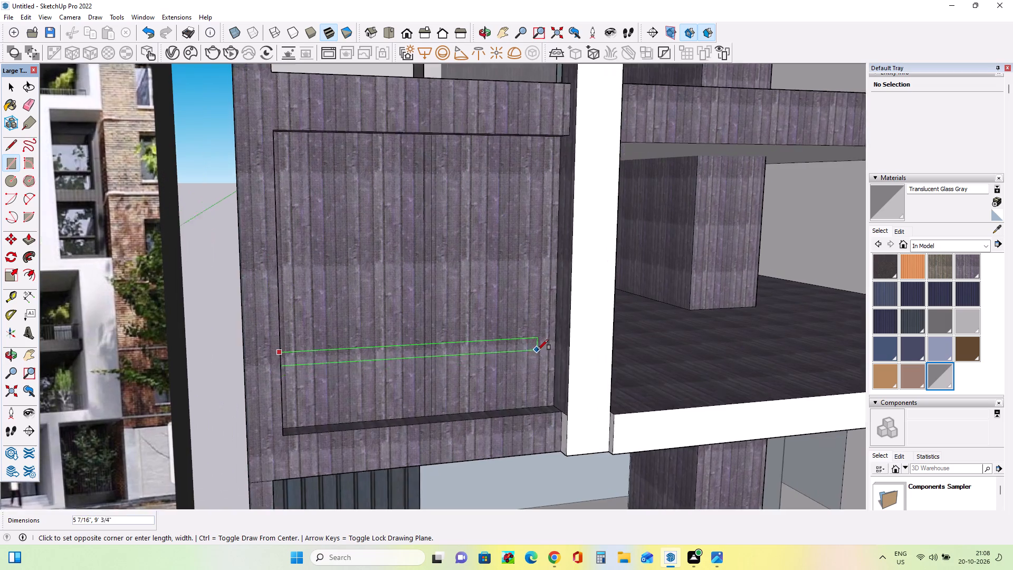
scroll(538, 350, up, 2)
click(561, 343)
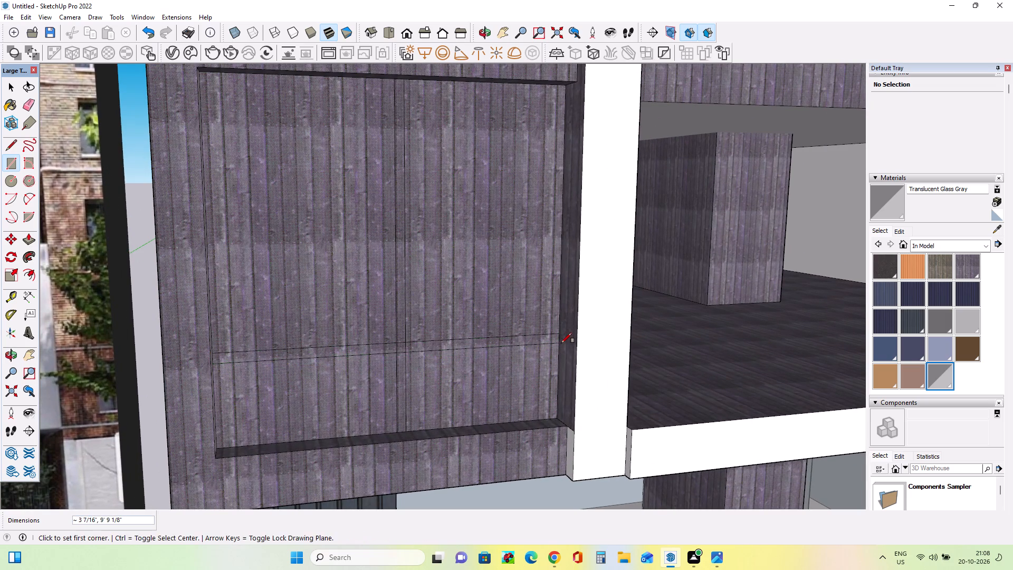
Paint the vertical and horizontal strips of the panel, including their crossing, with Asphalt New as window mullions.
middle_drag(503, 413, 434, 417)
click(884, 268)
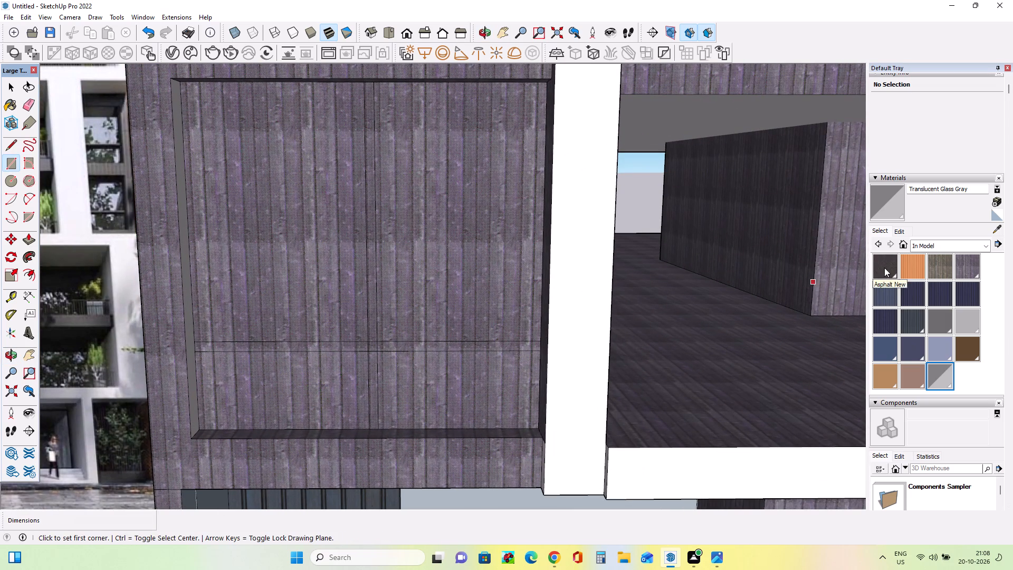
click(364, 353)
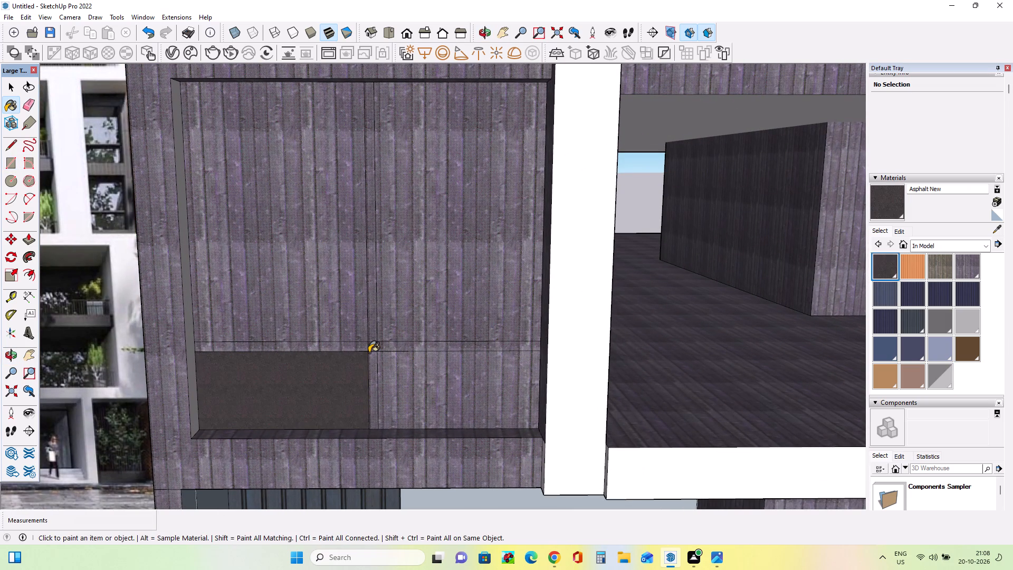
key(ctrl+z)
click(372, 336)
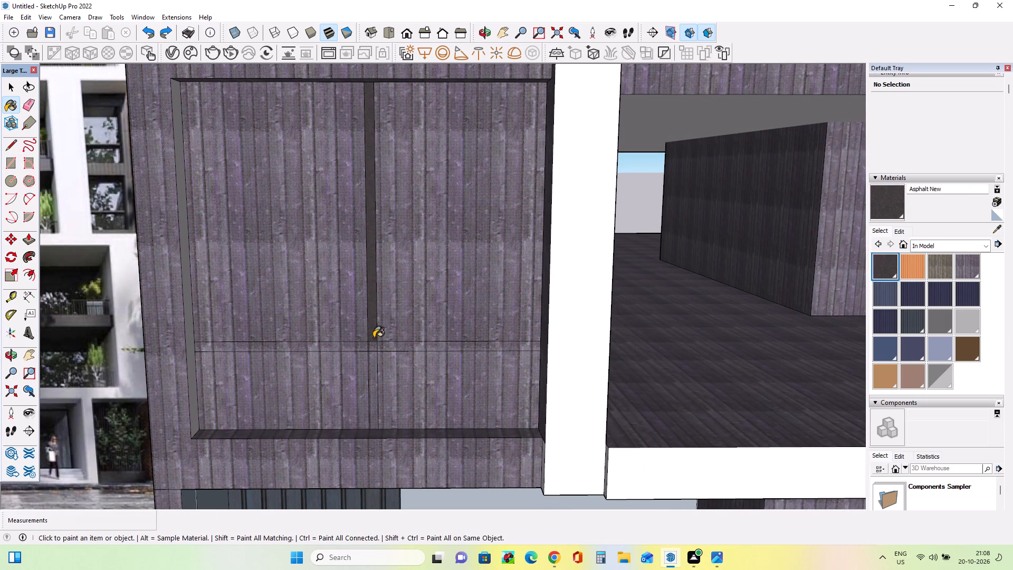
click(376, 351)
click(375, 348)
click(371, 370)
click(390, 346)
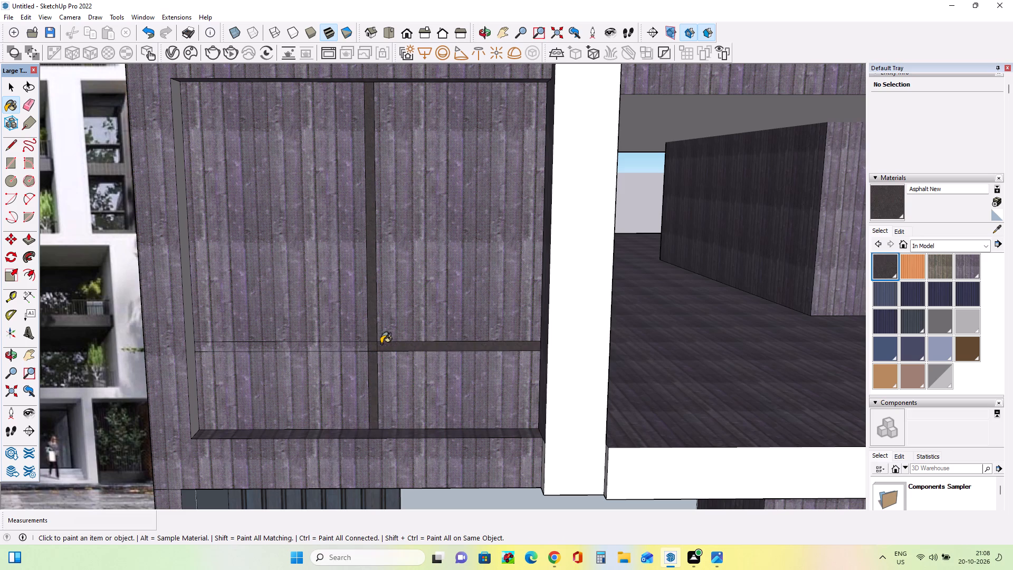
click(353, 343)
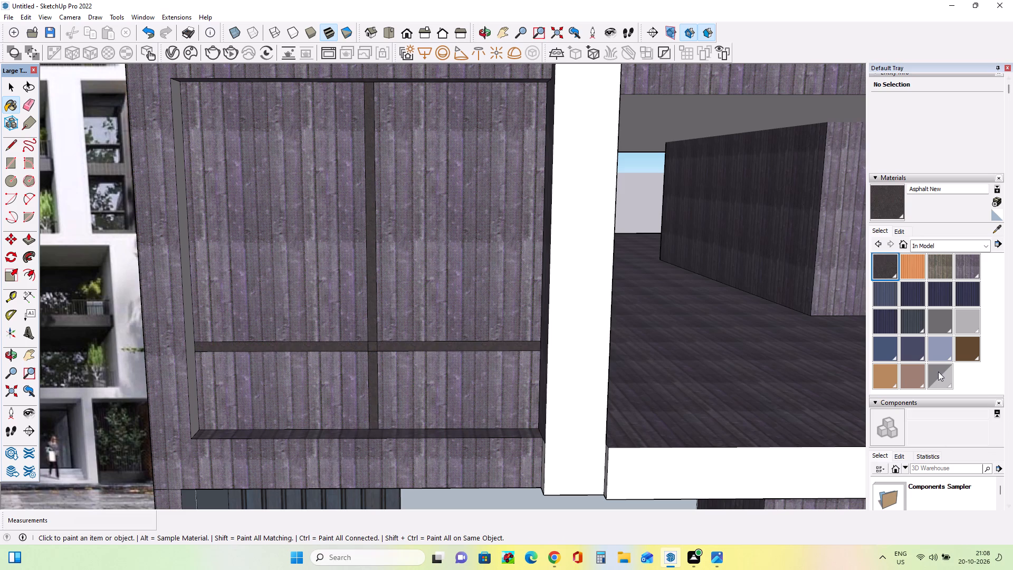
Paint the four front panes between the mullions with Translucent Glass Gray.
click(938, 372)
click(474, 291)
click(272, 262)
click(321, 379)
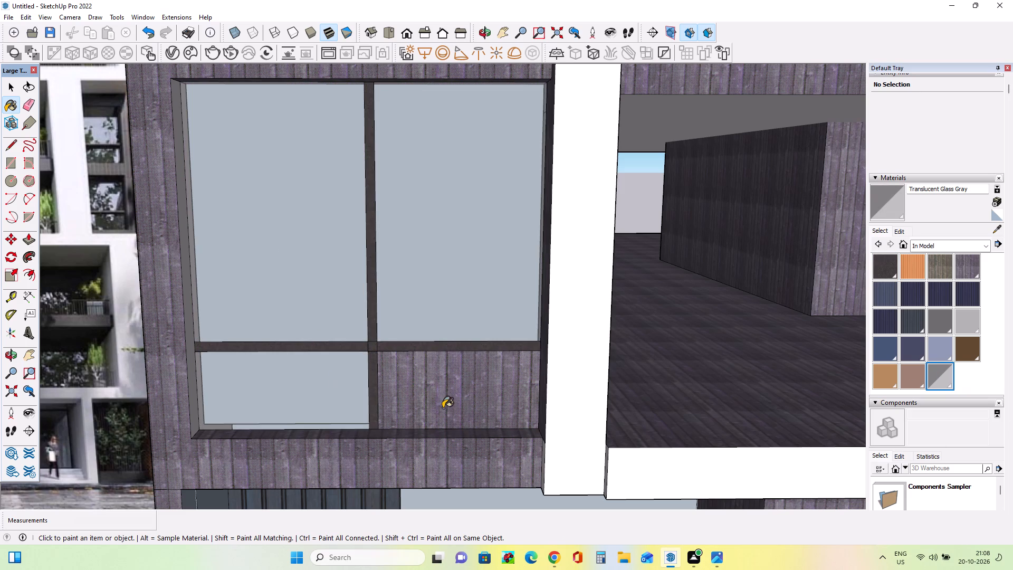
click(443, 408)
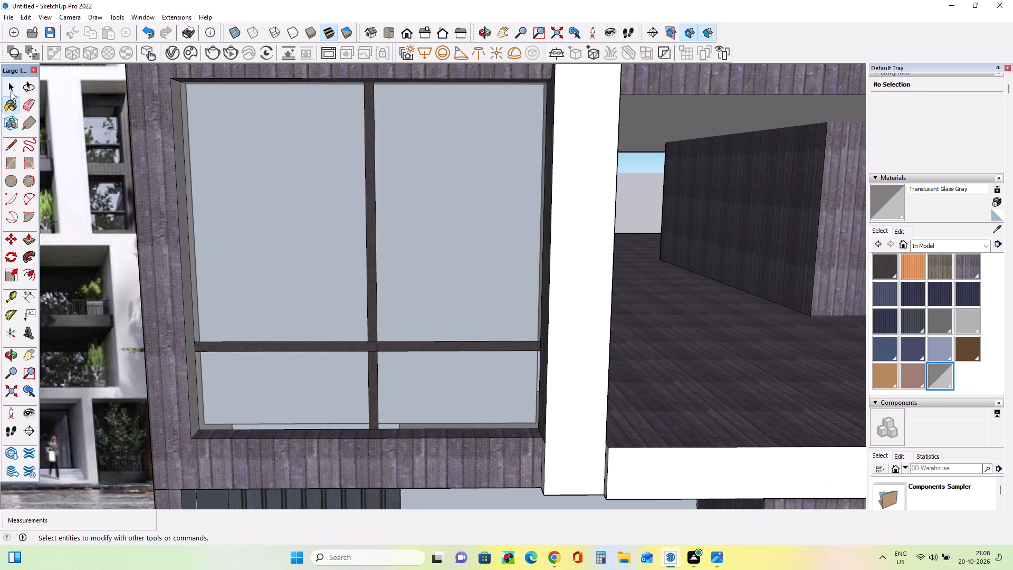
Delete the four front pane faces between the mullions, leaving only the panel's rear face behind them.
click(10, 91)
click(230, 270)
key(Delete)
click(469, 308)
key(Delete)
click(453, 374)
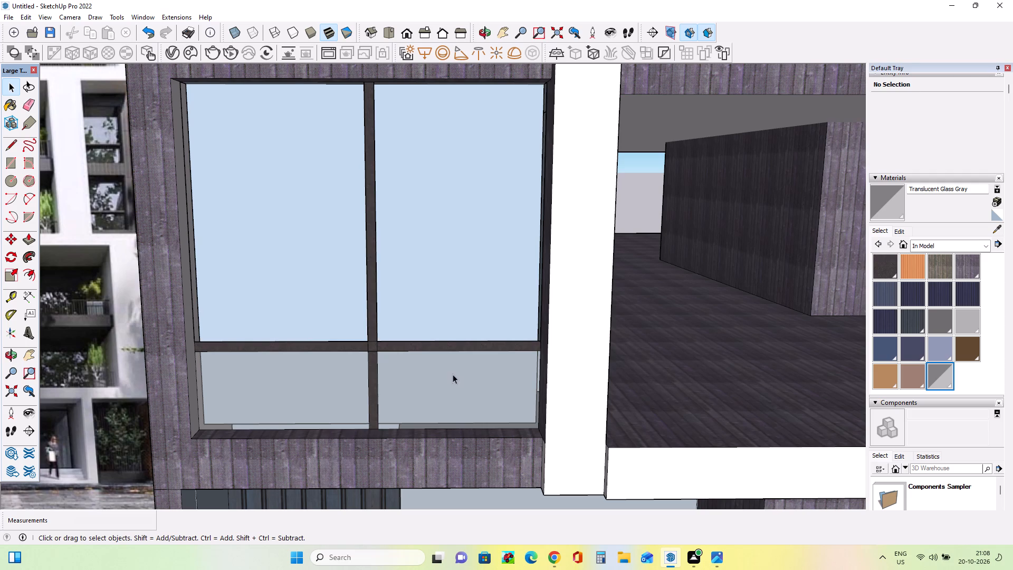
key(Delete)
click(316, 388)
key(Delete)
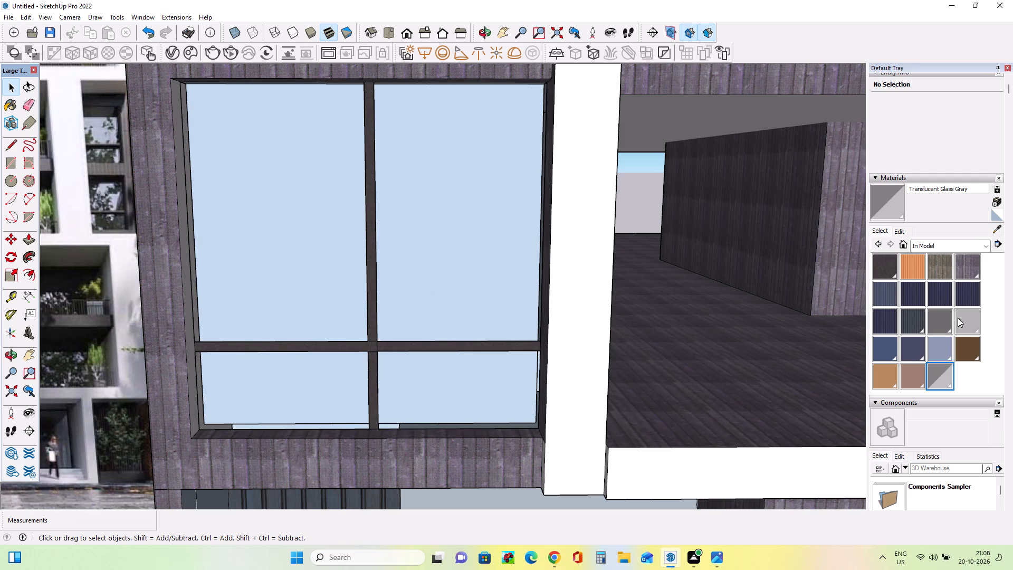
Paint the panel's rear face behind the mullions with Translucent Glass Gray.
click(941, 379)
click(455, 307)
middle_drag(429, 357, 400, 365)
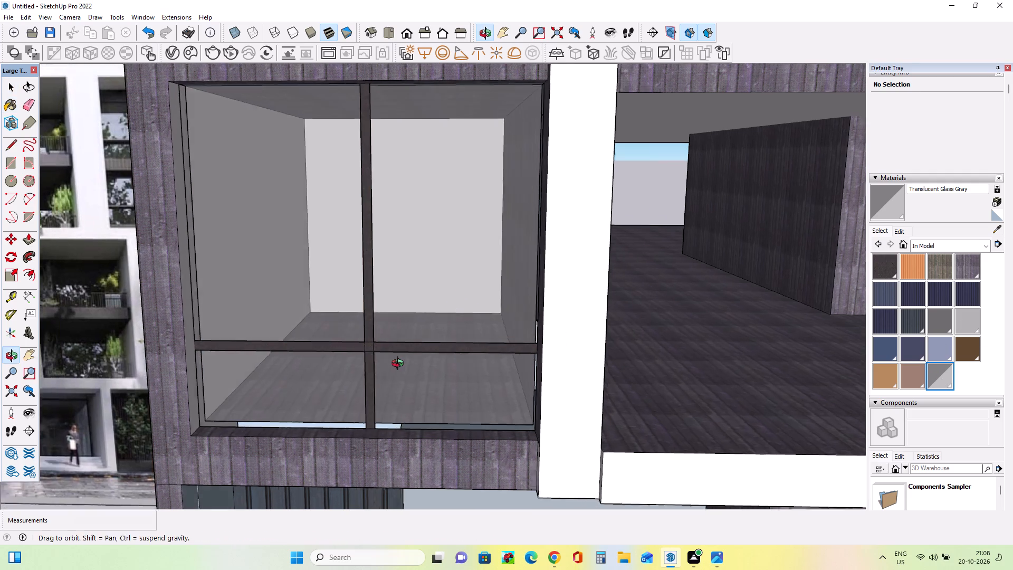
middle_drag(400, 365, 389, 368)
Examine the whole facade and its upper storeys from several angles for openings that still need panels.
scroll(375, 354, down, 20)
scroll(375, 354, down, 5)
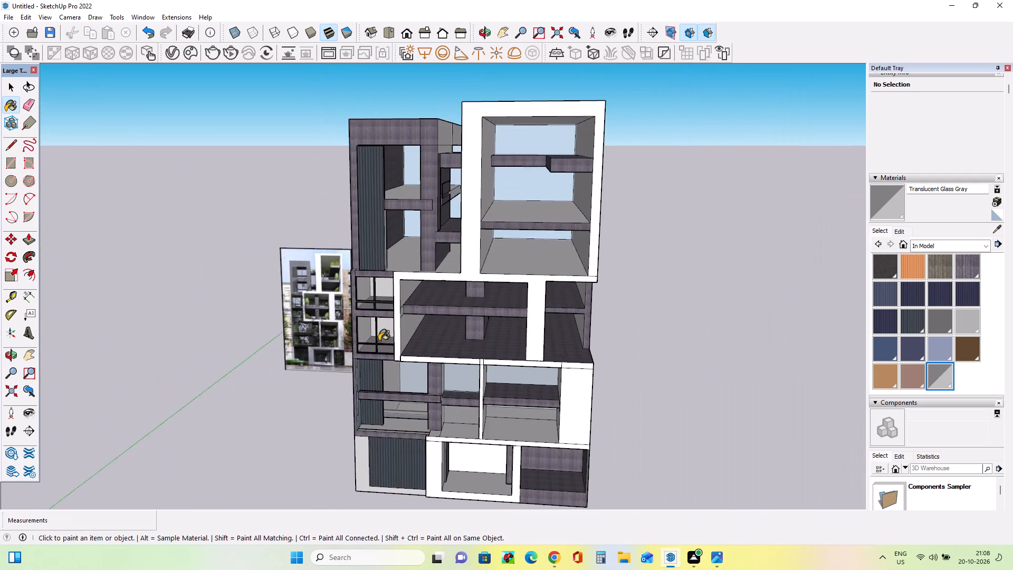
middle_drag(436, 329, 412, 252)
scroll(438, 272, up, 3)
middle_drag(447, 290, 508, 310)
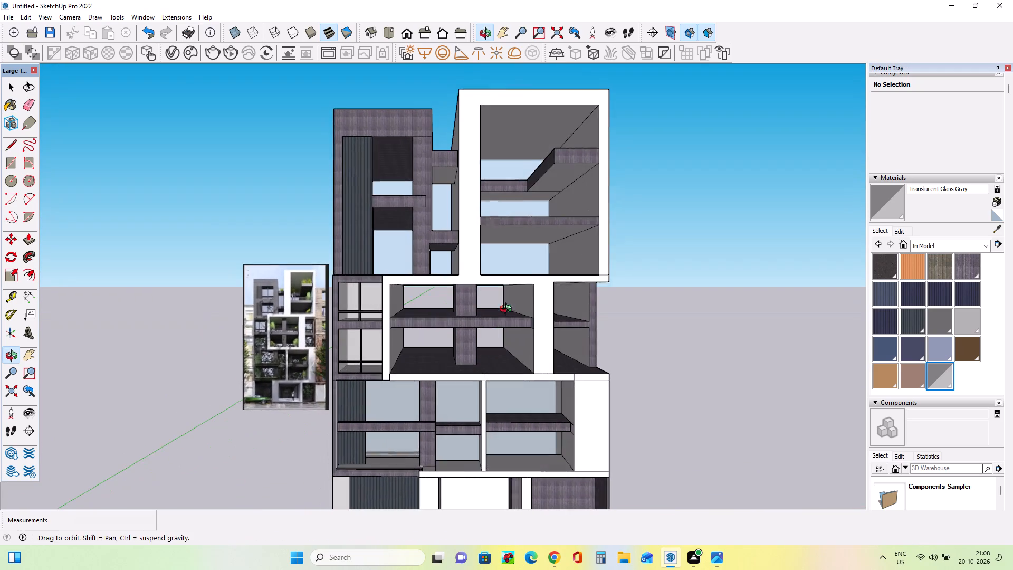
middle_drag(508, 310, 508, 312)
scroll(449, 314, up, 2)
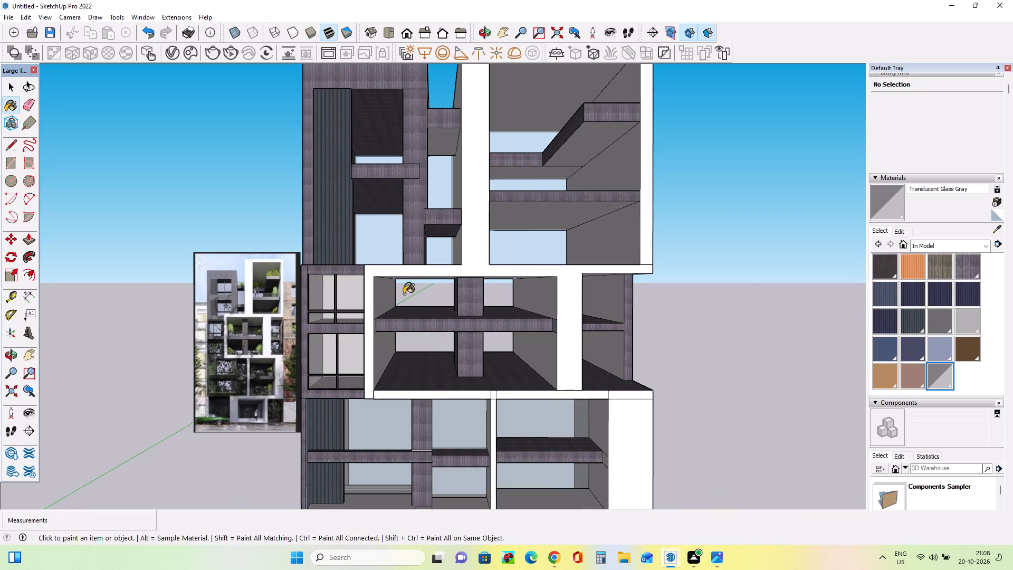
middle_drag(403, 291, 398, 334)
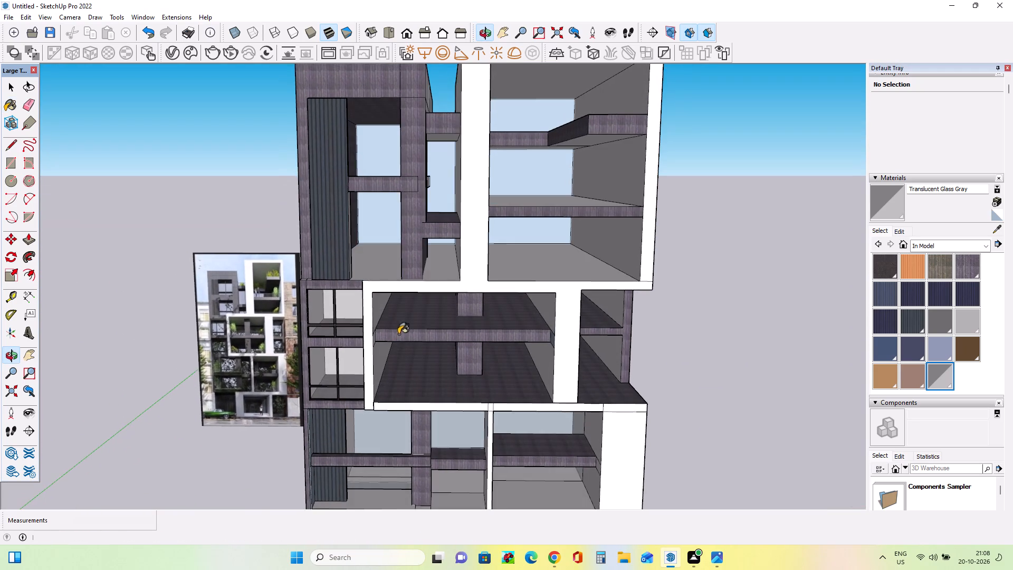
scroll(372, 316, down, 3)
middle_drag(372, 315, 362, 341)
middle_drag(434, 249, 433, 248)
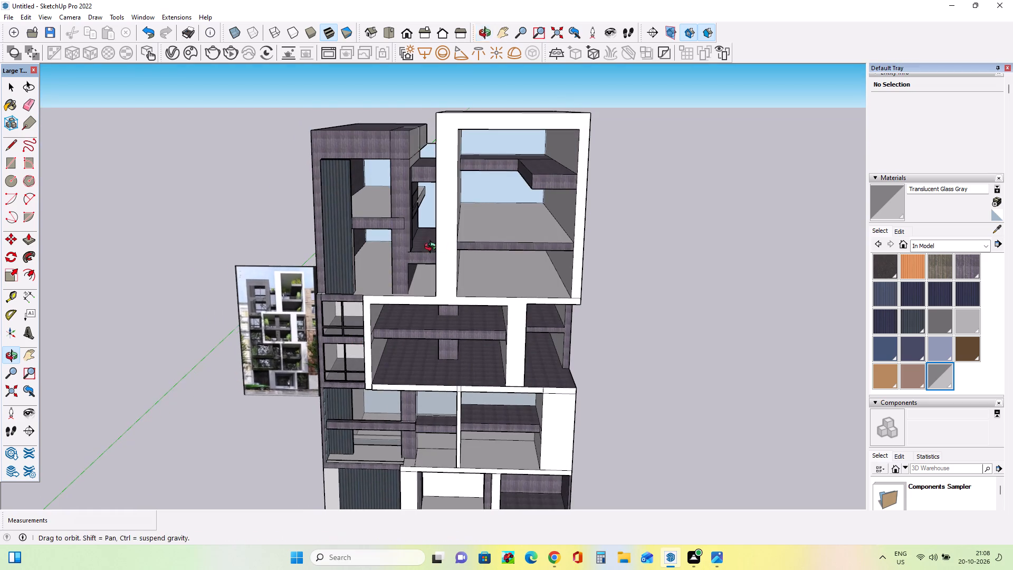
middle_drag(433, 248, 431, 229)
scroll(278, 268, up, 11)
scroll(291, 337, up, 1)
middle_drag(291, 338, 291, 348)
scroll(186, 335, down, 11)
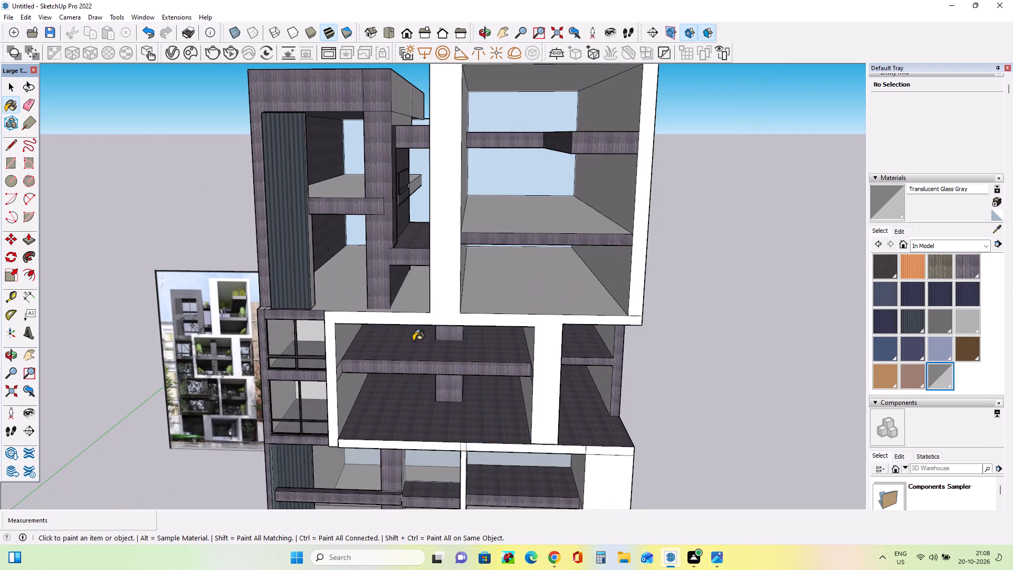
middle_drag(414, 344, 456, 375)
scroll(440, 289, up, 2)
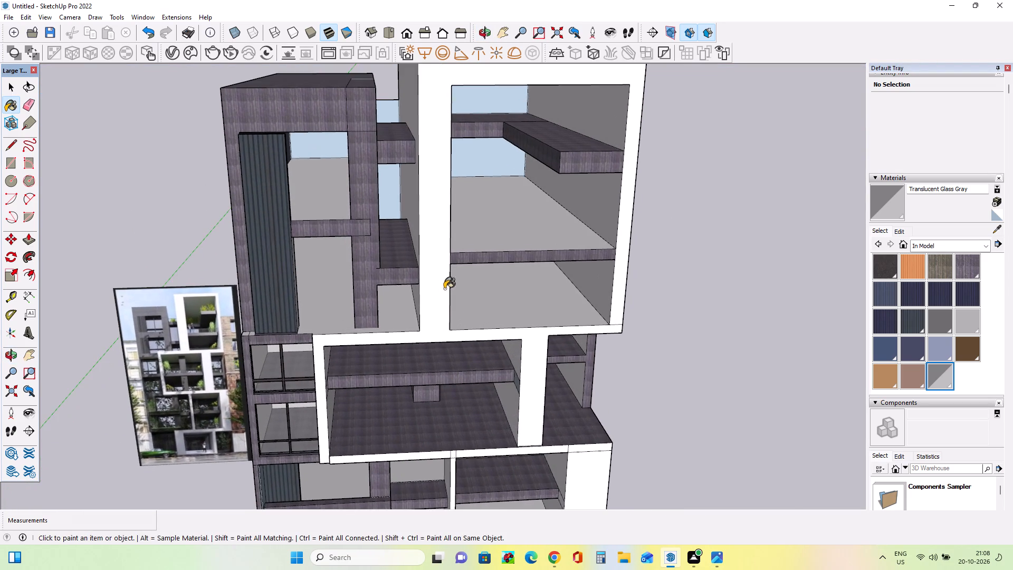
middle_drag(454, 307, 423, 331)
Draw a rectangle about 11 1/4" by 25' 9 3/8" across the middle floor slab of the upper white-framed bay, just behind its front edge.
click(15, 167)
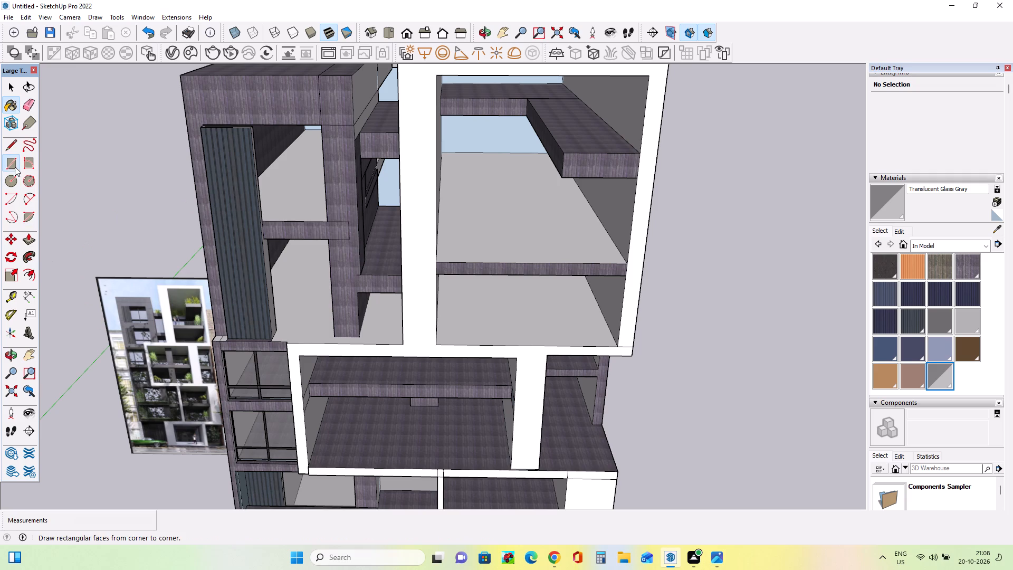
middle_drag(392, 339, 377, 374)
middle_drag(417, 379, 360, 415)
scroll(389, 346, up, 4)
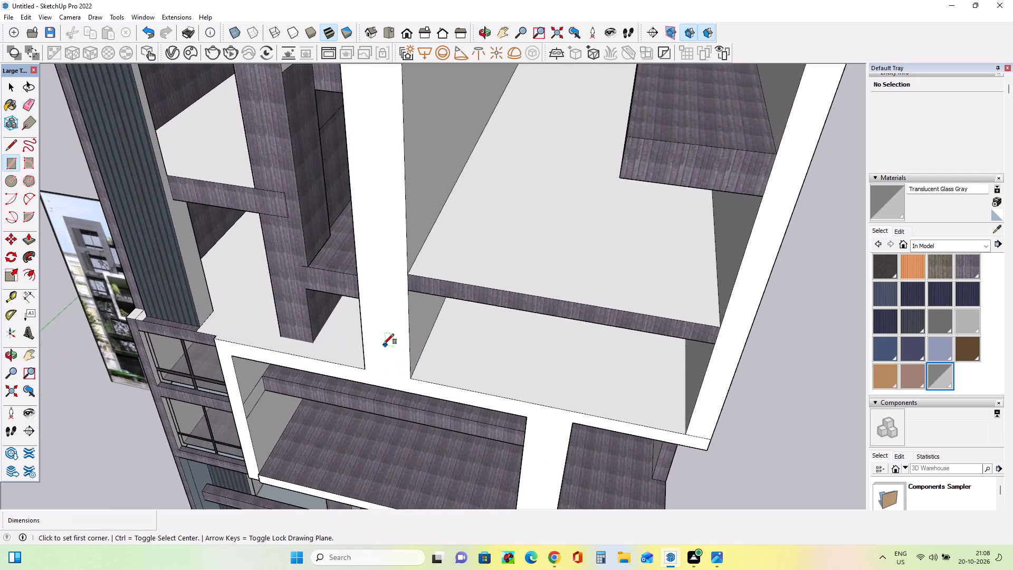
middle_drag(409, 337, 413, 361)
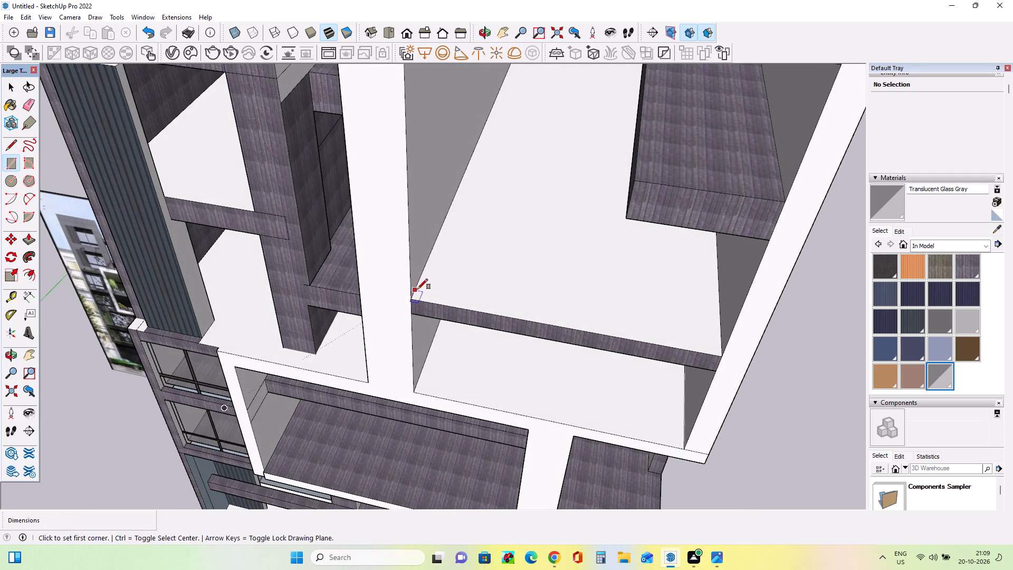
middle_drag(360, 356, 451, 322)
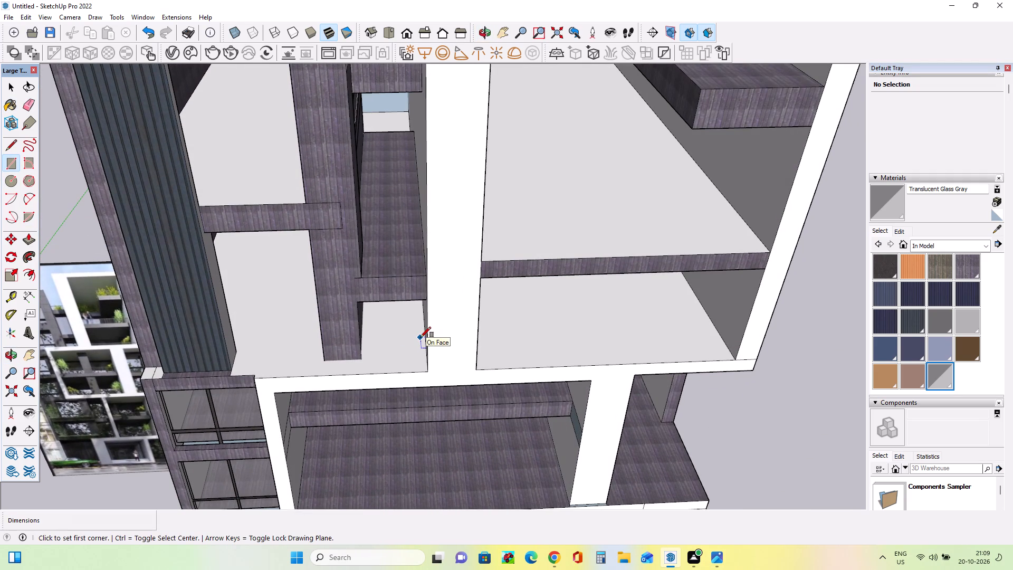
middle_drag(421, 336, 374, 352)
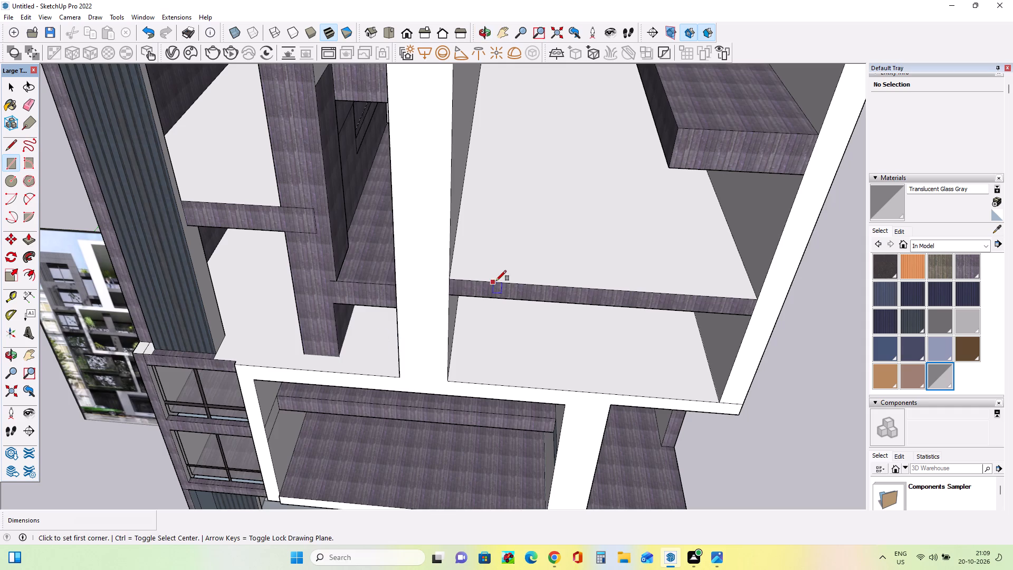
middle_drag(486, 284, 410, 295)
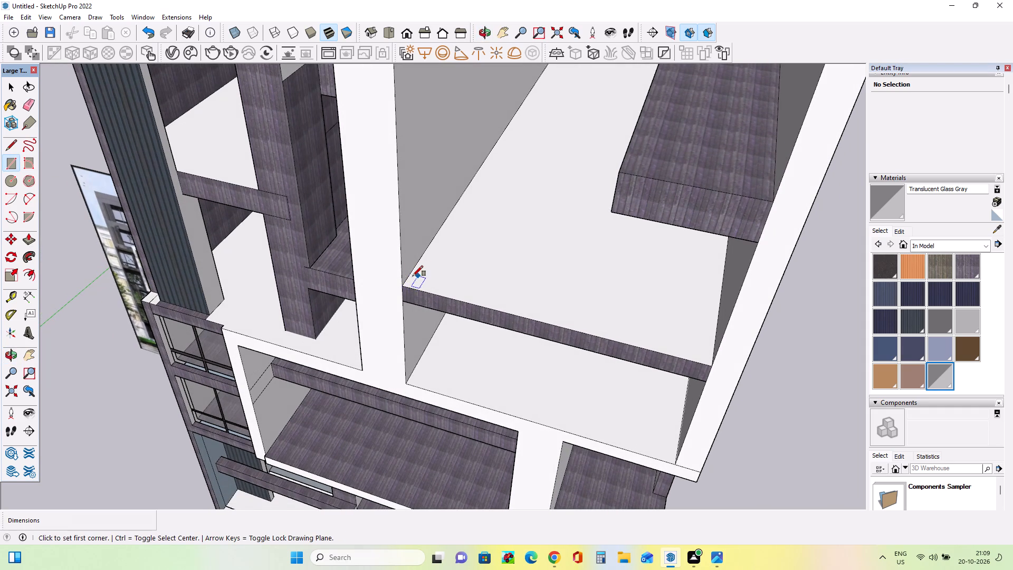
click(413, 276)
middle_drag(687, 343, 711, 349)
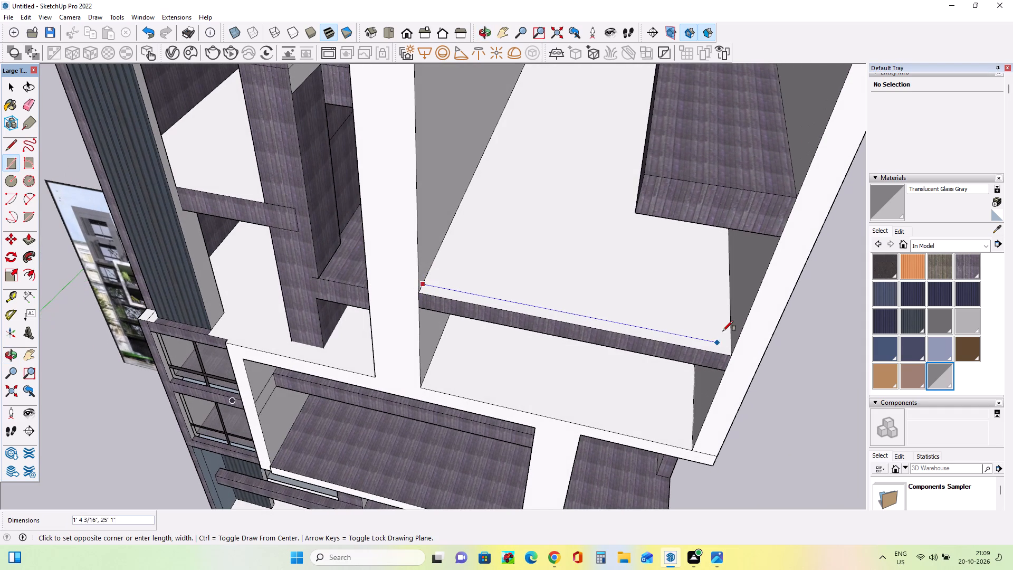
click(731, 337)
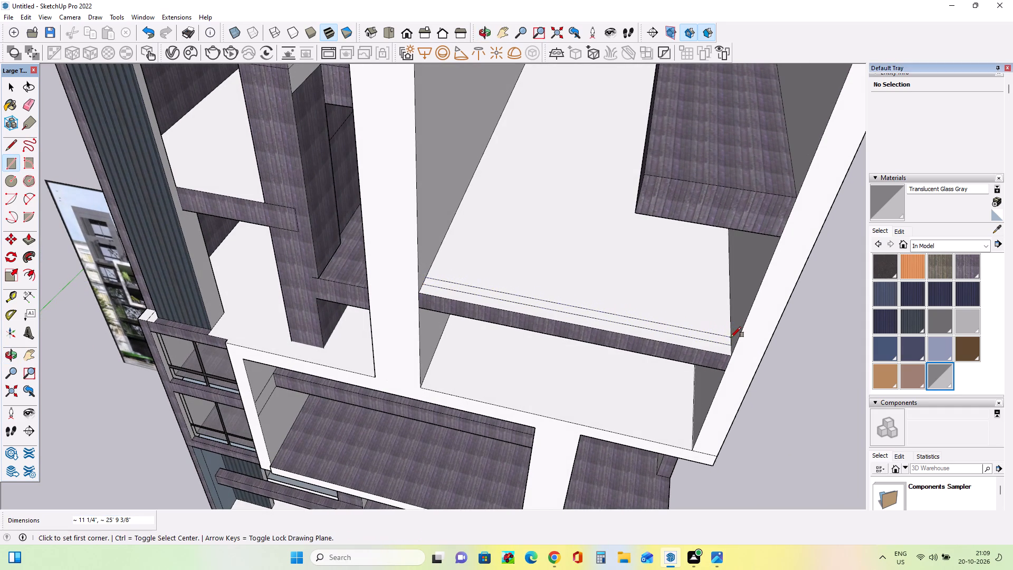
Push/Pull the new floor strip up about 6' 8 1/2" to form a low panel across the bay.
middle_drag(475, 368, 488, 383)
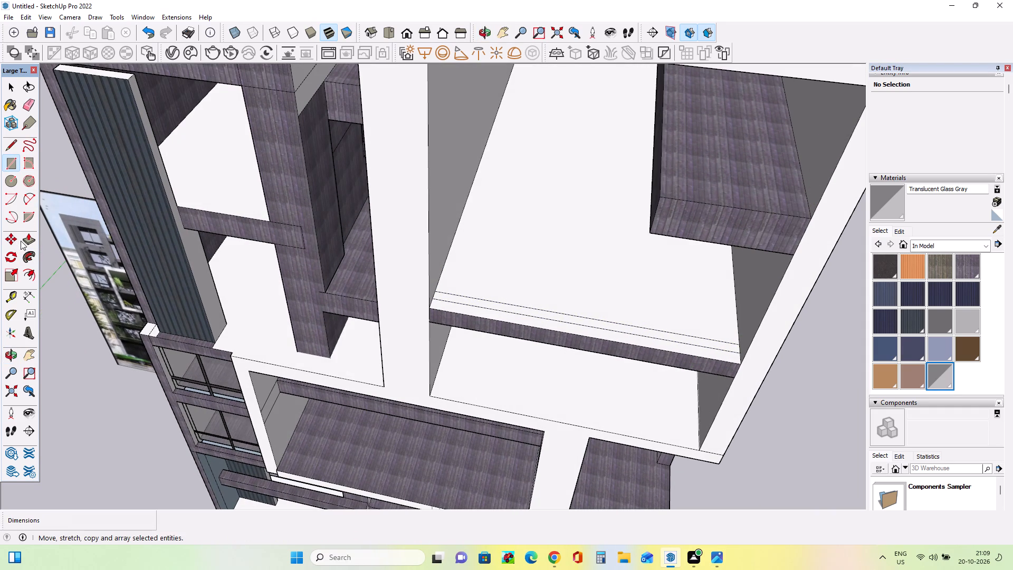
click(30, 241)
click(477, 301)
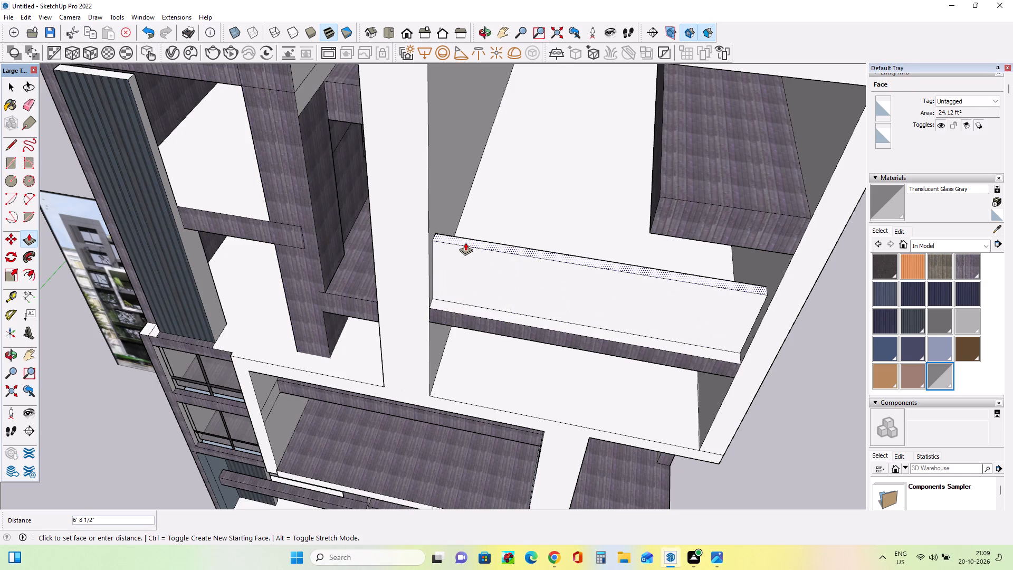
drag(465, 242, 471, 260)
Browse the Carpet and Fabrics, Asphalt and Concrete, Patterns and Synthetic Surfaces material collections for a finish for the new low panel.
middle_drag(488, 336, 567, 252)
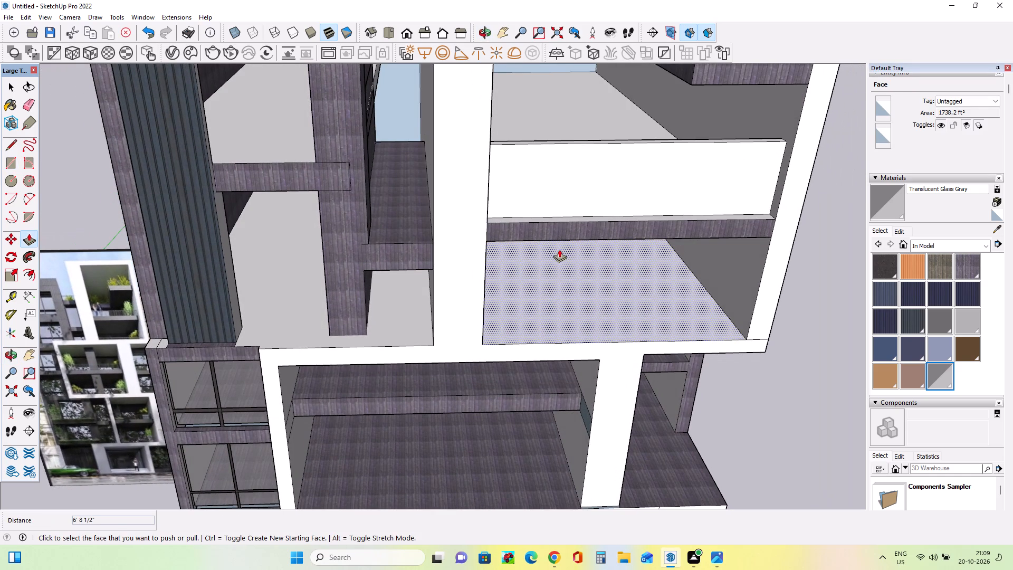
middle_drag(559, 249, 573, 276)
middle_drag(561, 271, 553, 287)
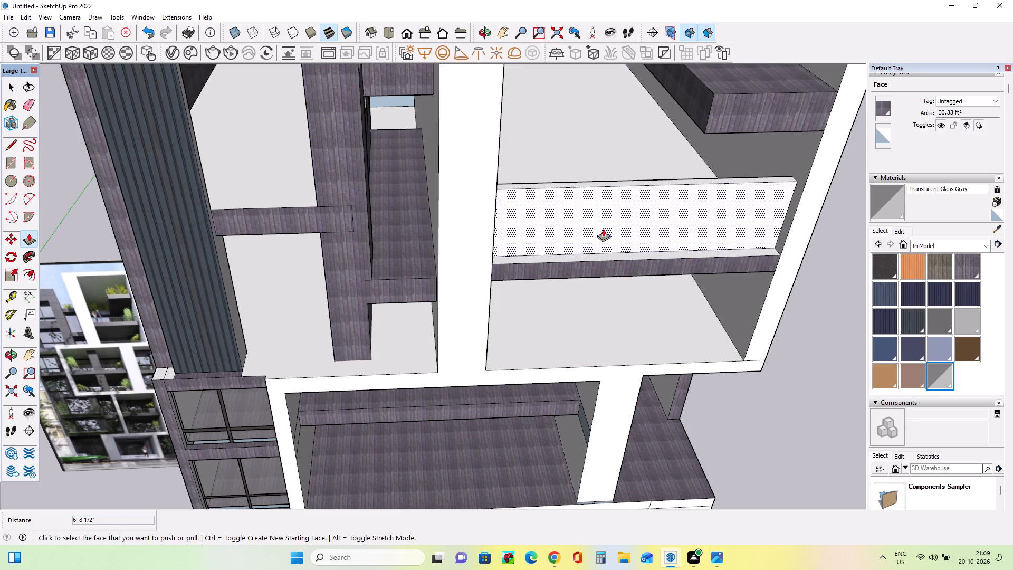
middle_drag(693, 224, 577, 213)
scroll(577, 213, down, 2)
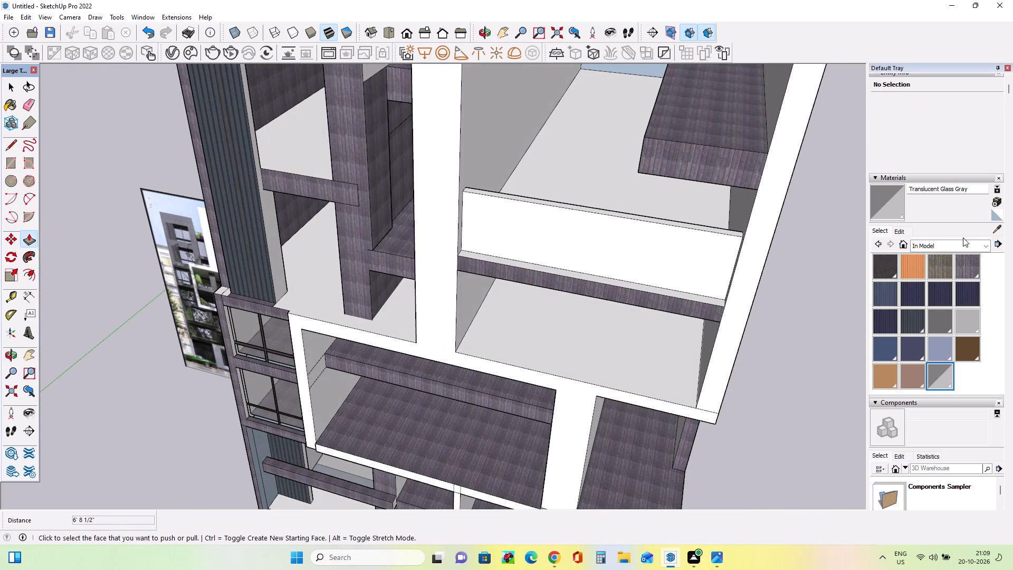
click(964, 245)
scroll(953, 287, up, 2)
click(948, 275)
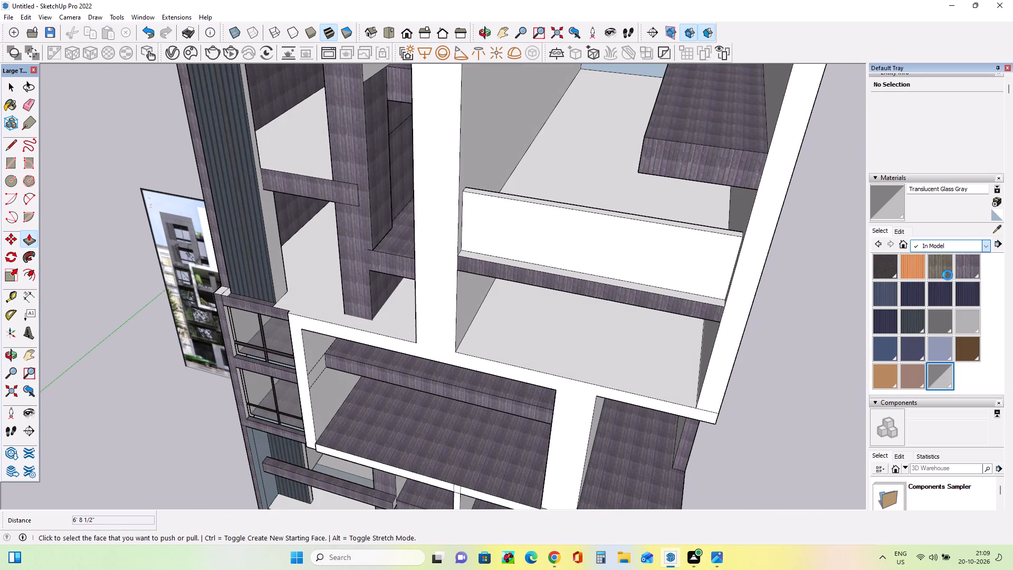
click(950, 245)
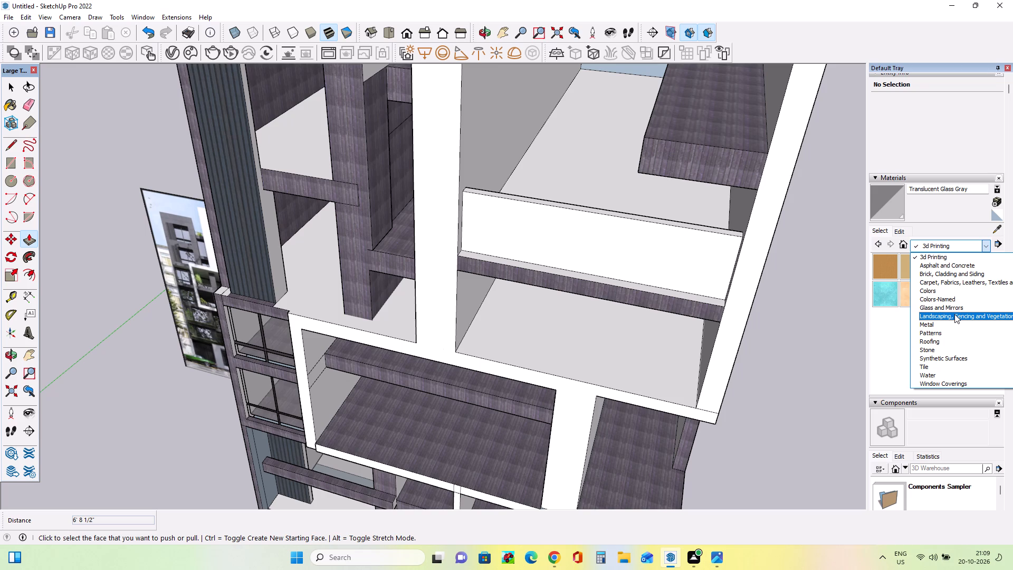
click(942, 280)
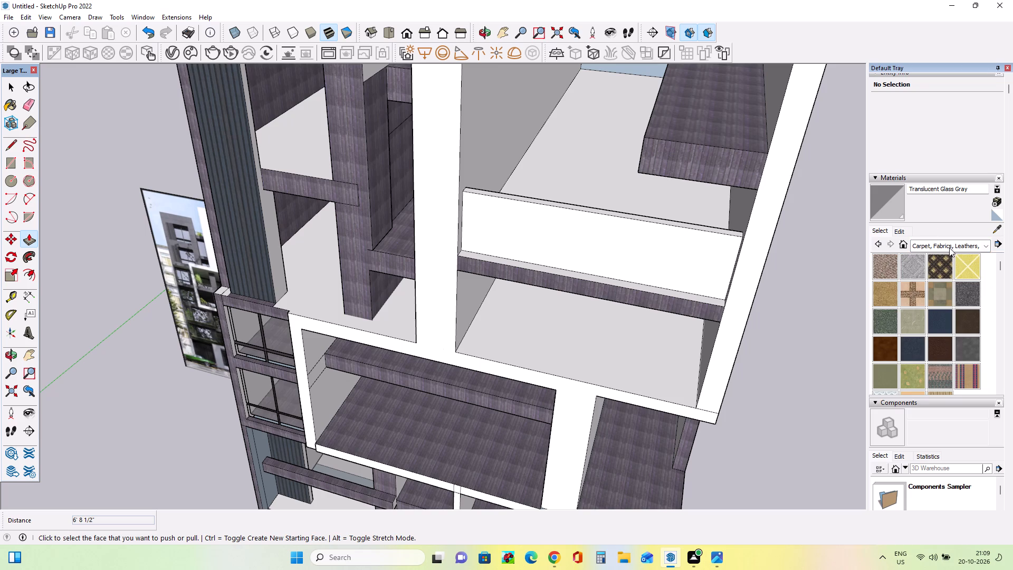
scroll(925, 316, down, 2)
scroll(924, 291, up, 3)
click(938, 249)
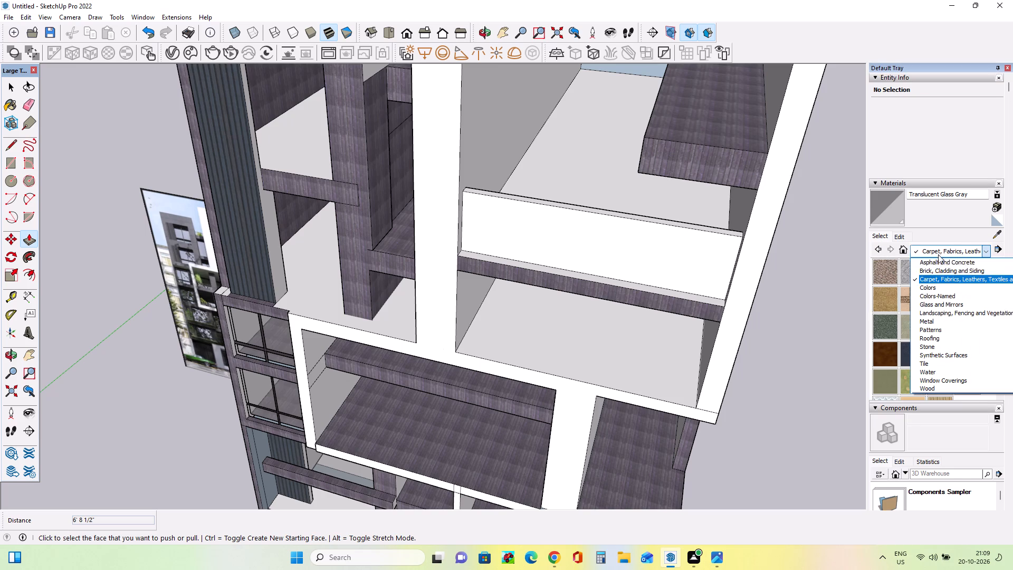
scroll(934, 278, up, 5)
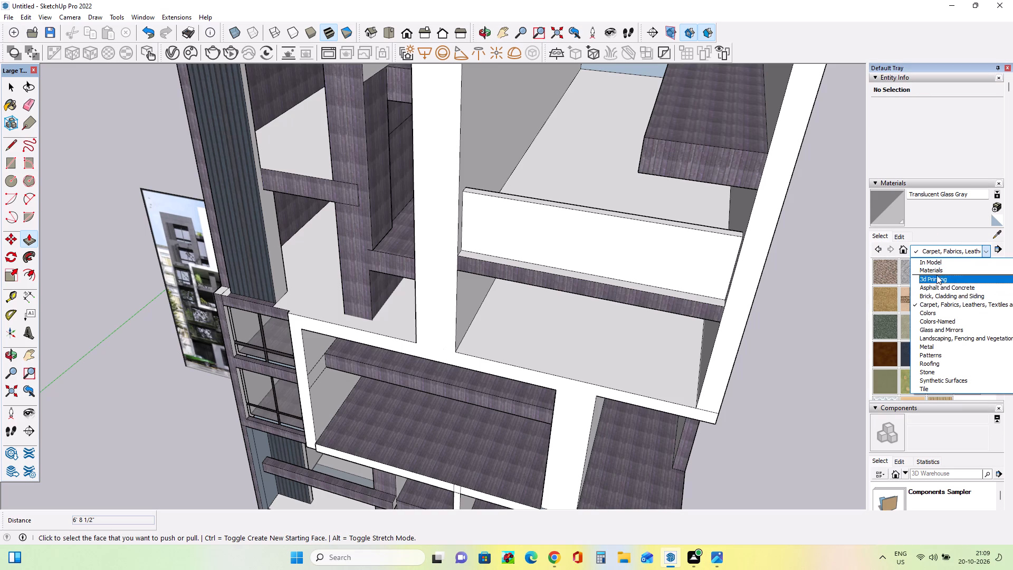
click(936, 273)
click(933, 248)
scroll(934, 269, up, 2)
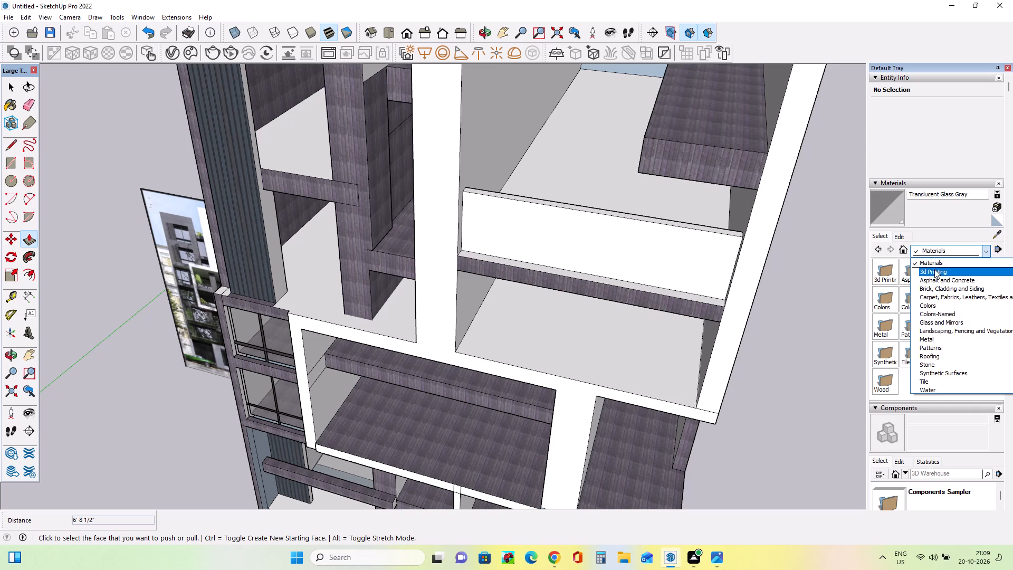
scroll(934, 269, up, 8)
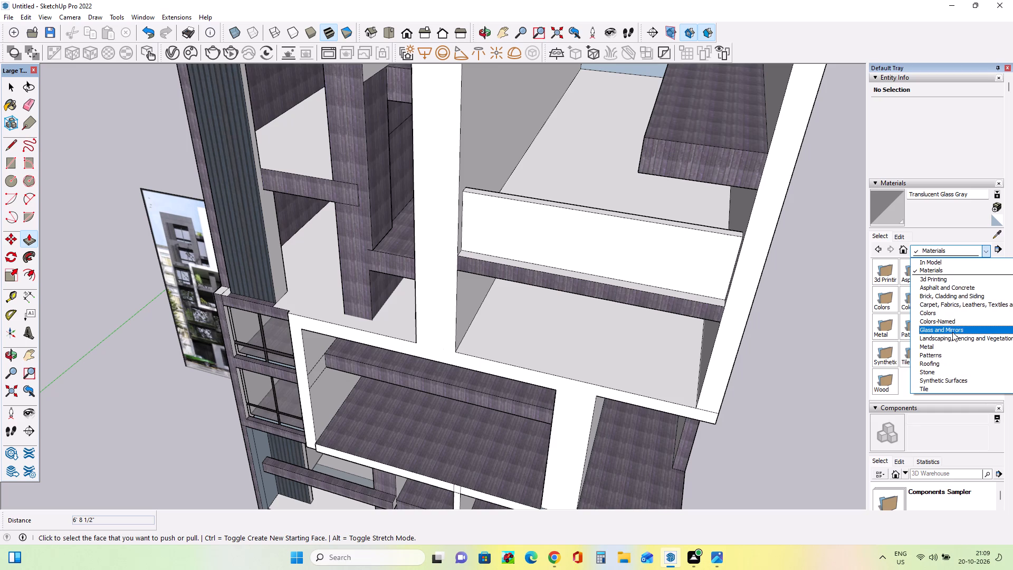
click(945, 291)
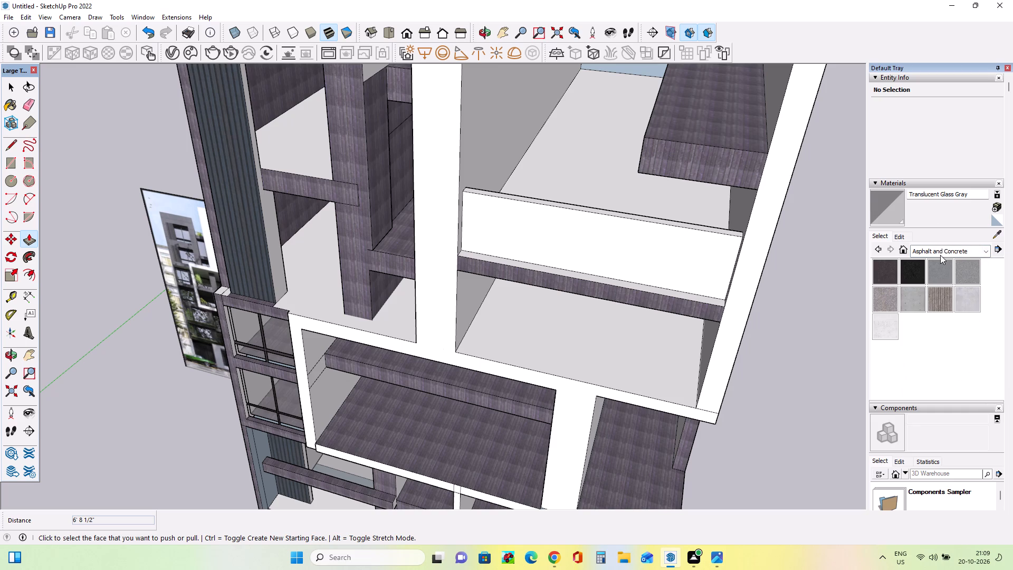
click(940, 255)
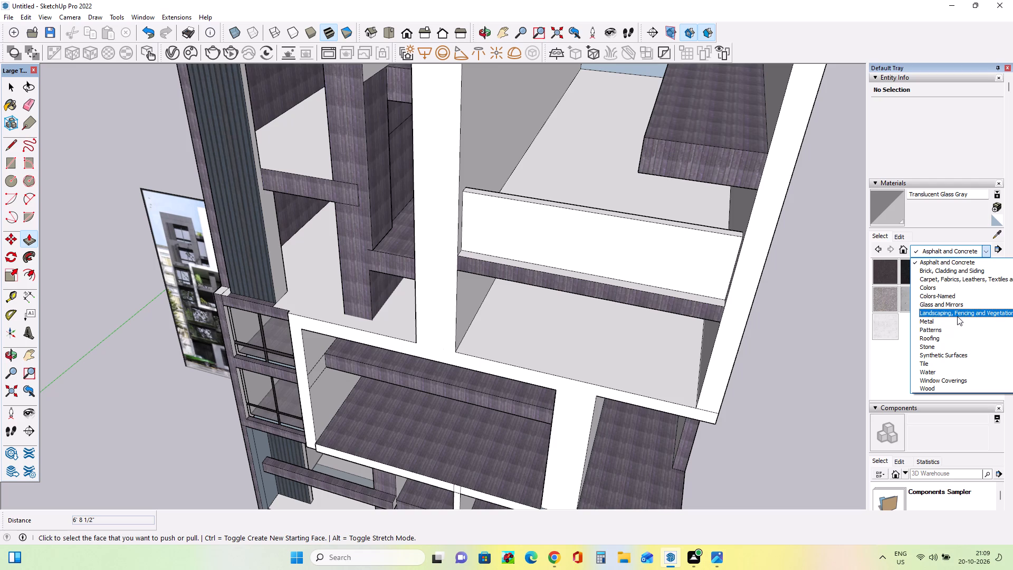
click(960, 326)
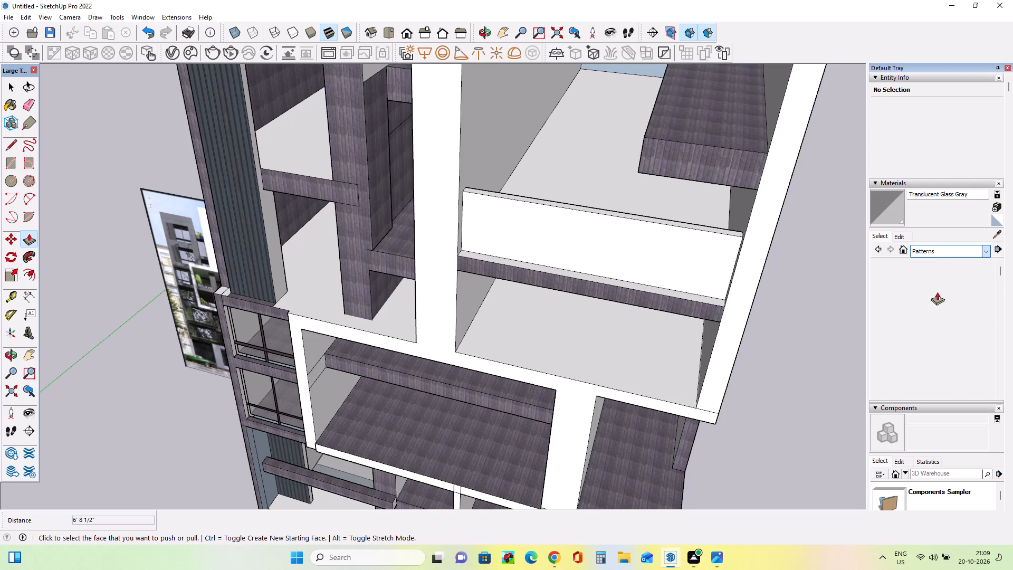
click(945, 248)
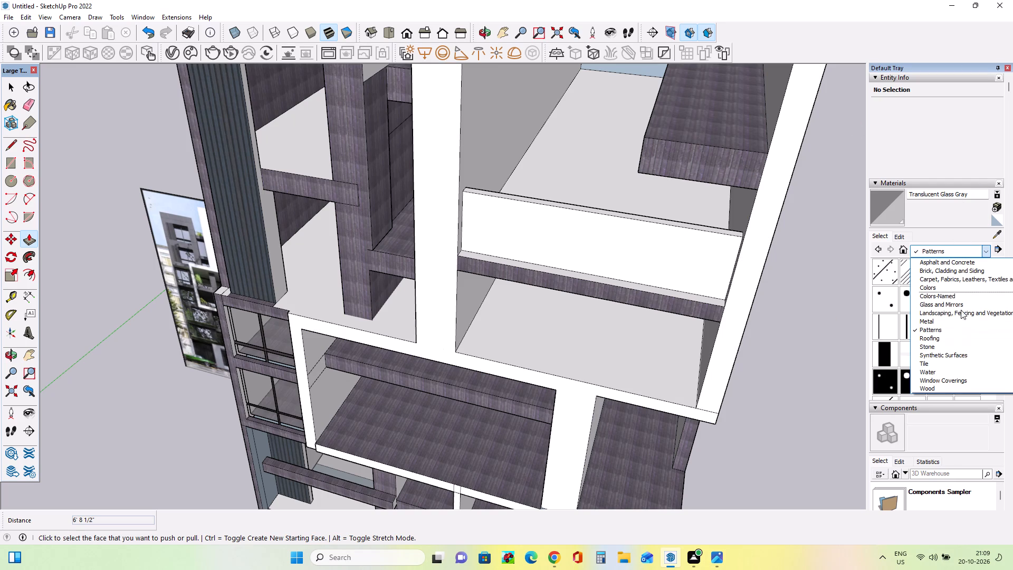
click(951, 355)
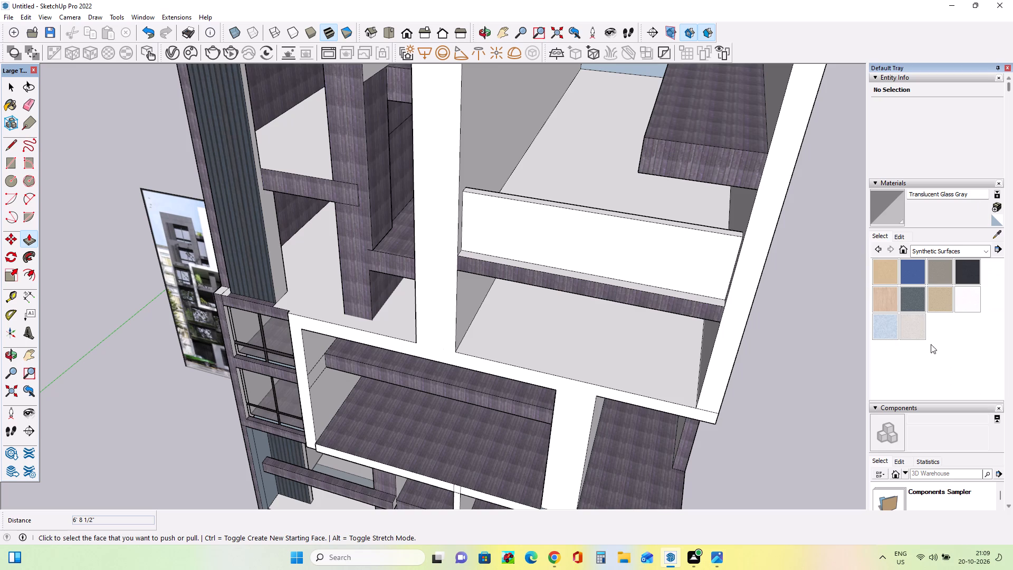
click(942, 251)
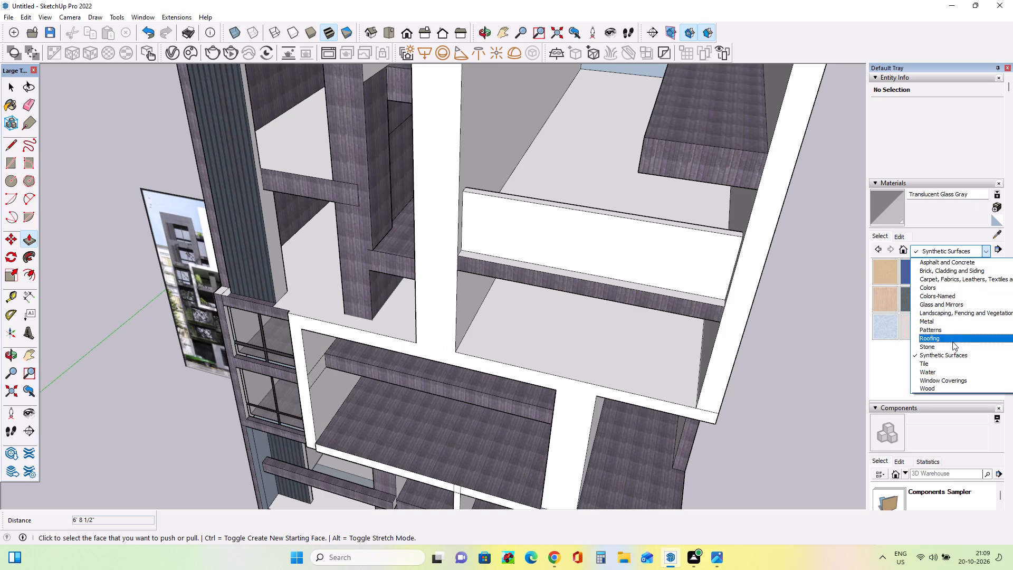
click(943, 329)
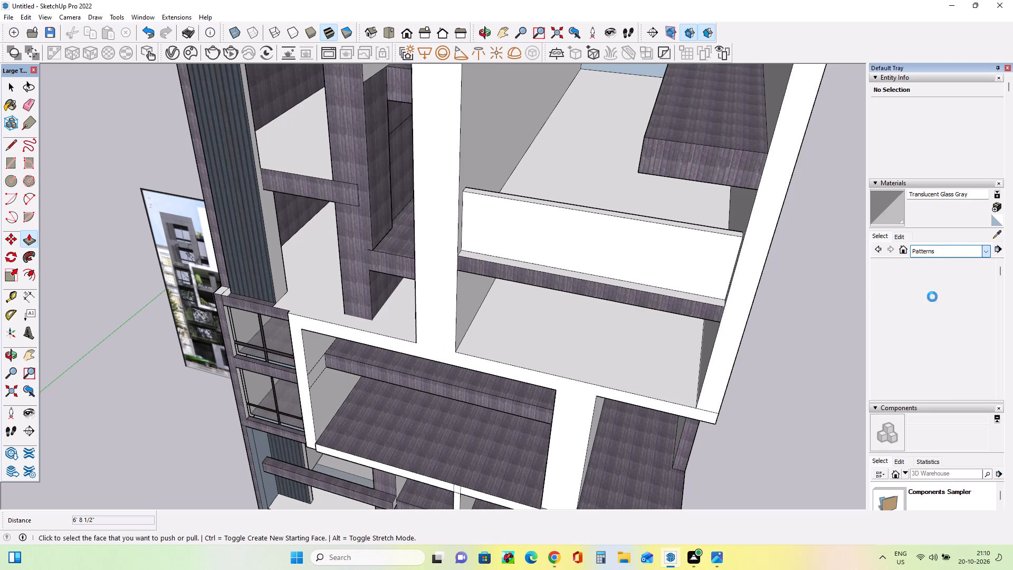
Look through the Stone and Window Coverings materials and pick Blinds Roman Hobbled Blue as the current paint material.
click(958, 252)
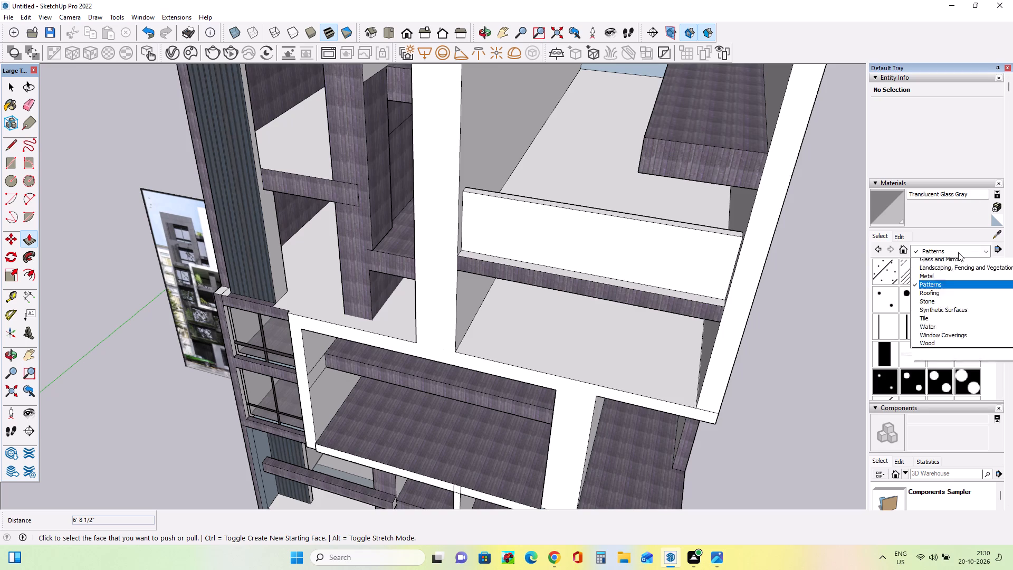
scroll(942, 311, up, 7)
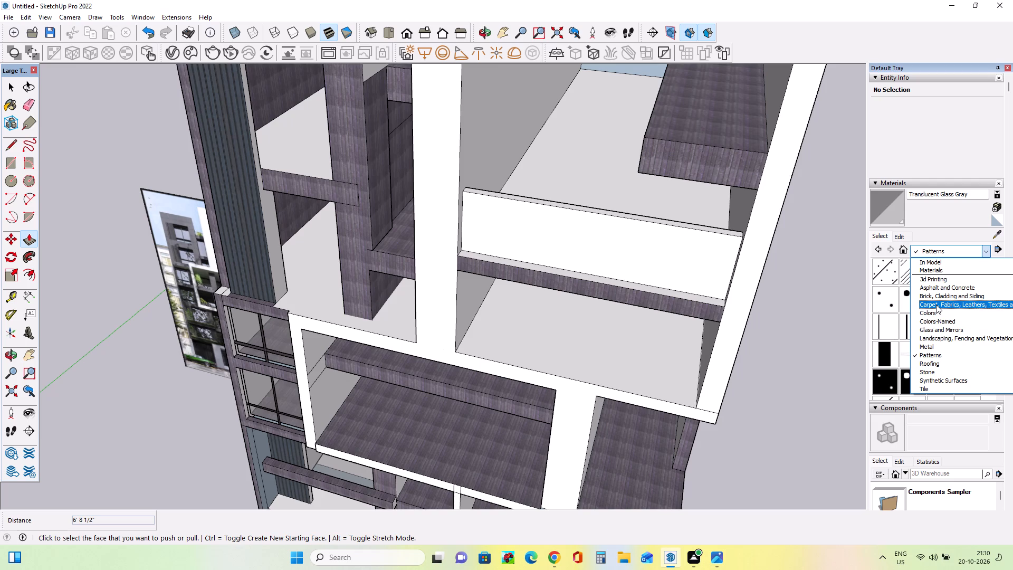
scroll(936, 305, up, 7)
scroll(939, 334, down, 1)
scroll(939, 334, up, 1)
scroll(939, 334, down, 5)
scroll(939, 334, up, 1)
scroll(939, 334, down, 2)
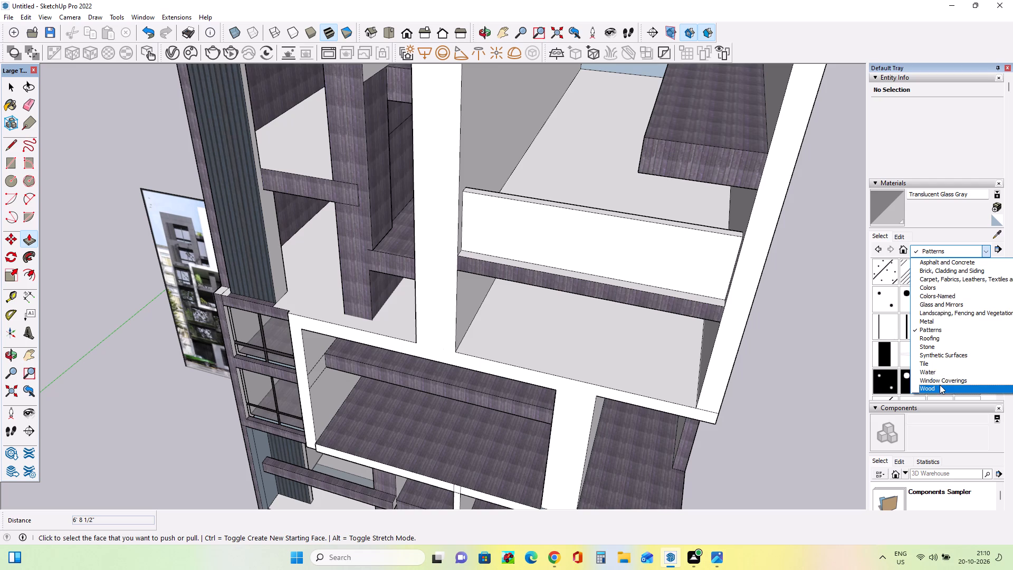
click(945, 350)
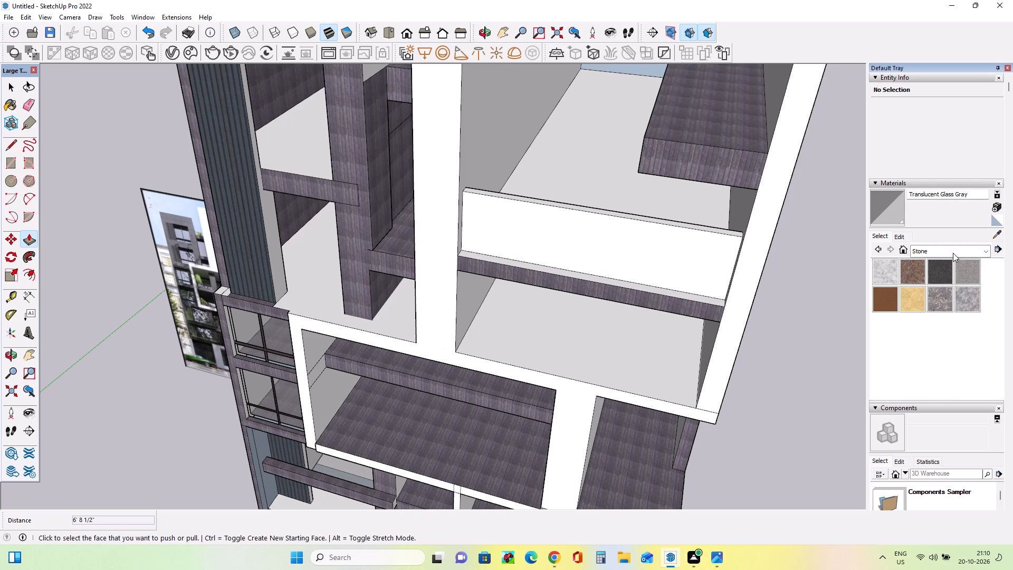
click(953, 253)
click(962, 382)
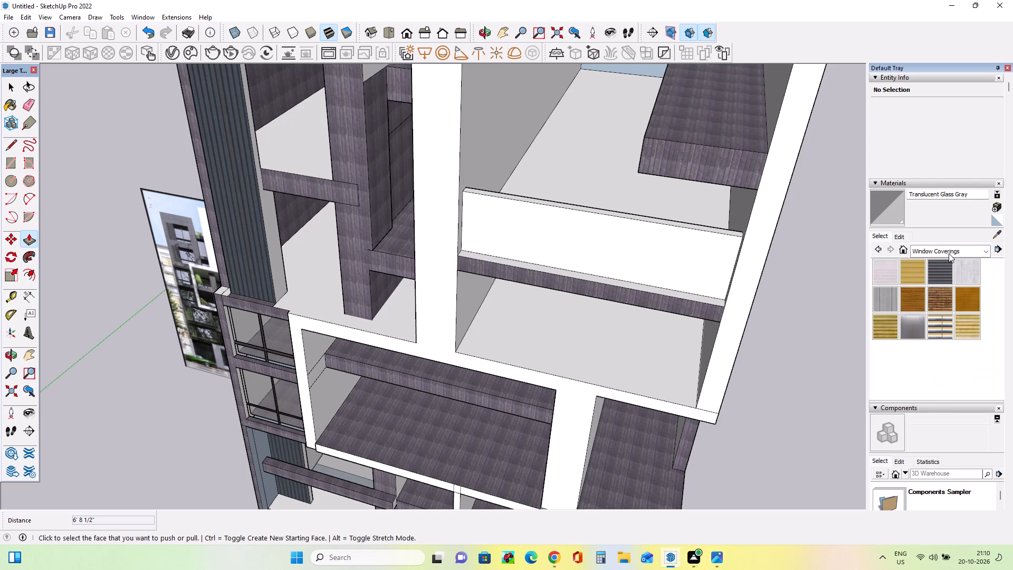
click(944, 271)
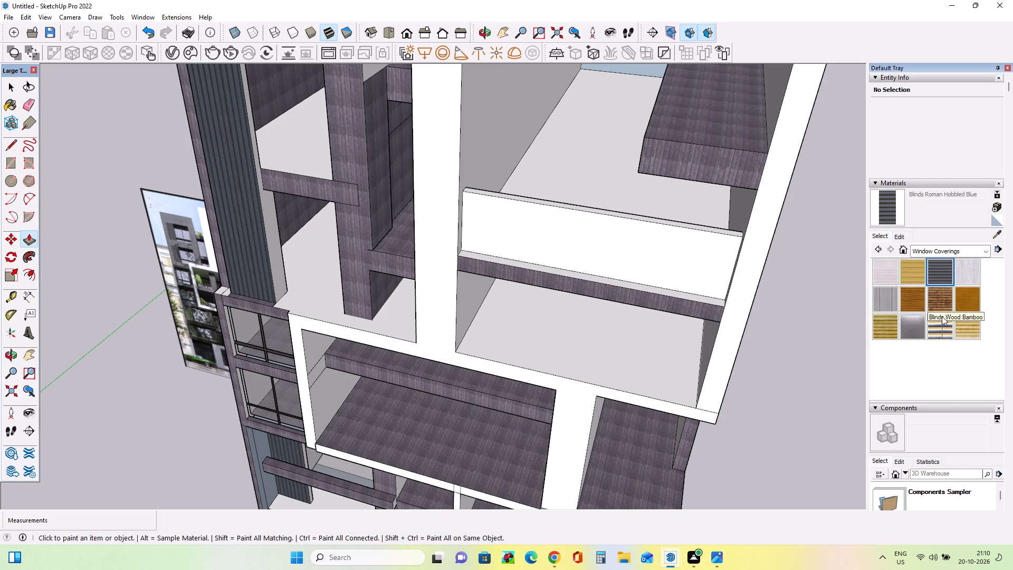
Browse the Synthetic Surfaces, Glass and Mirrors, and Carpet, Fabrics, Leathers collections for another possible panel finish.
click(945, 252)
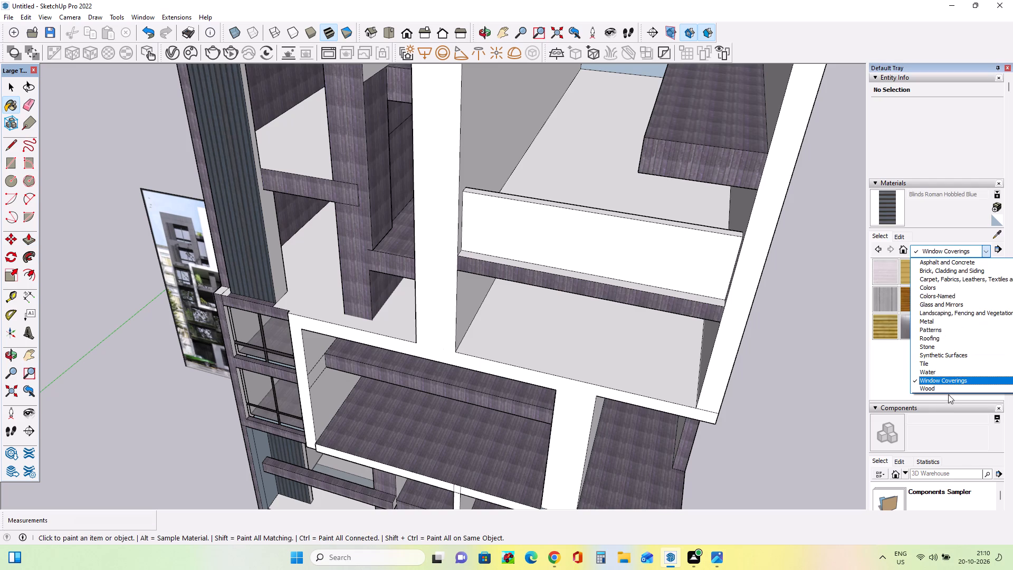
click(954, 353)
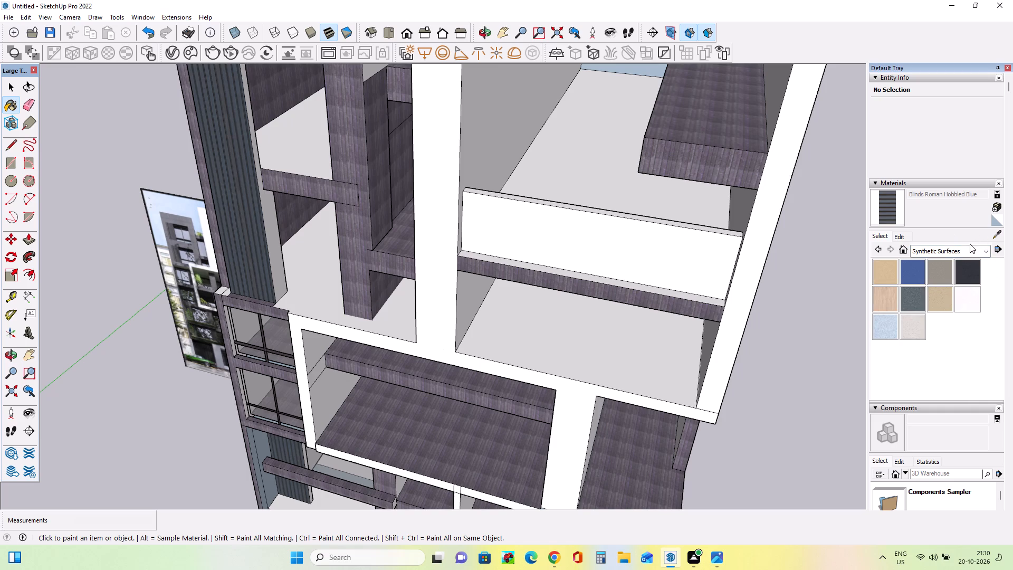
click(968, 251)
scroll(968, 332, up, 1)
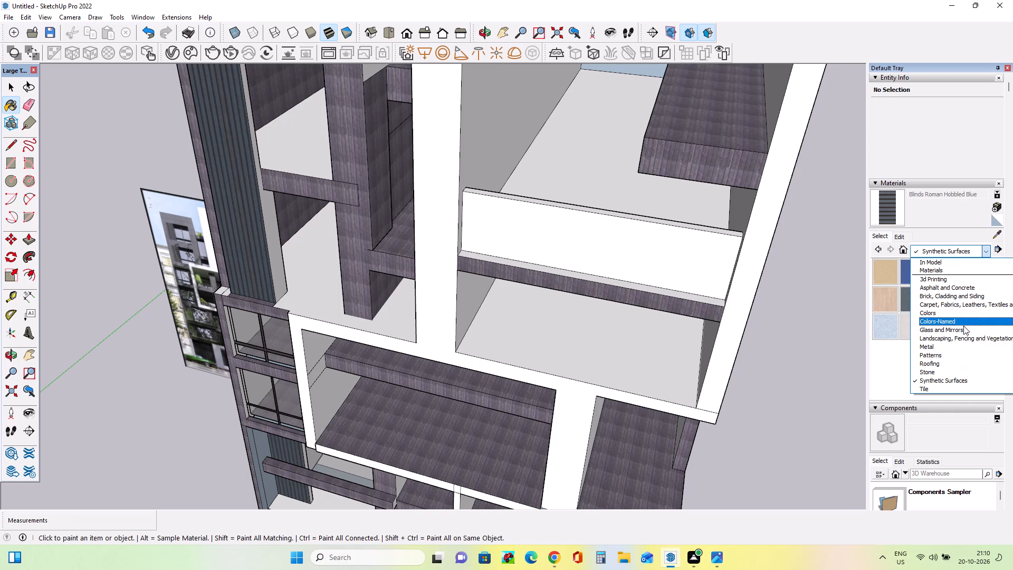
click(963, 326)
click(945, 248)
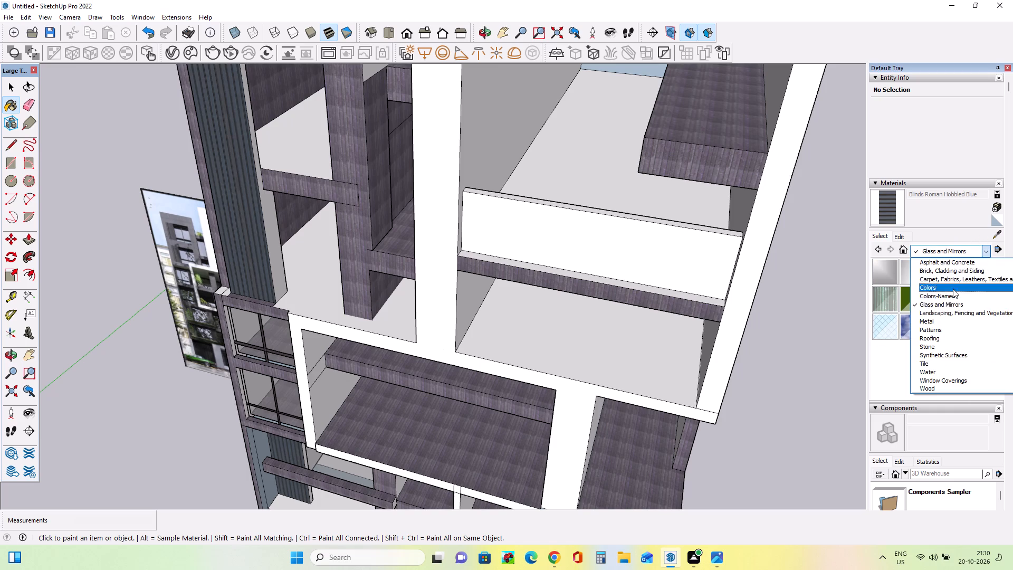
scroll(954, 315, up, 2)
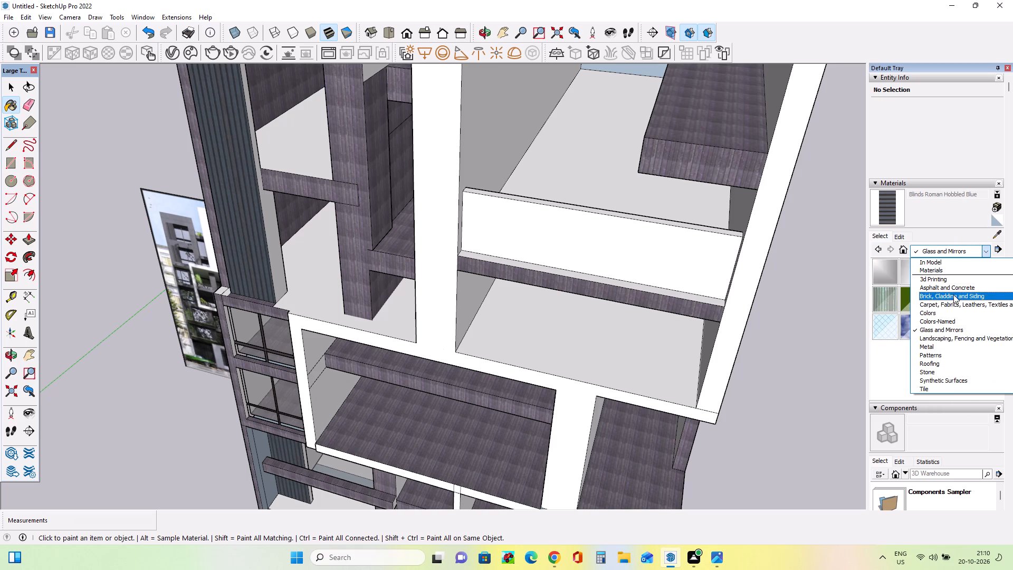
click(953, 305)
scroll(949, 326, up, 2)
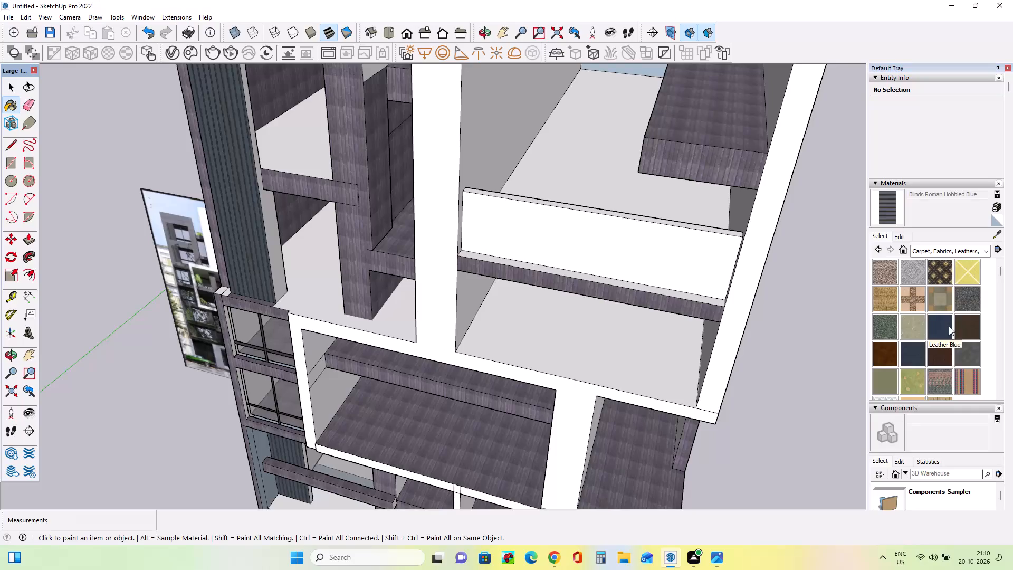
scroll(949, 328, down, 3)
scroll(949, 328, up, 7)
scroll(949, 328, down, 3)
scroll(949, 328, up, 4)
scroll(949, 328, down, 3)
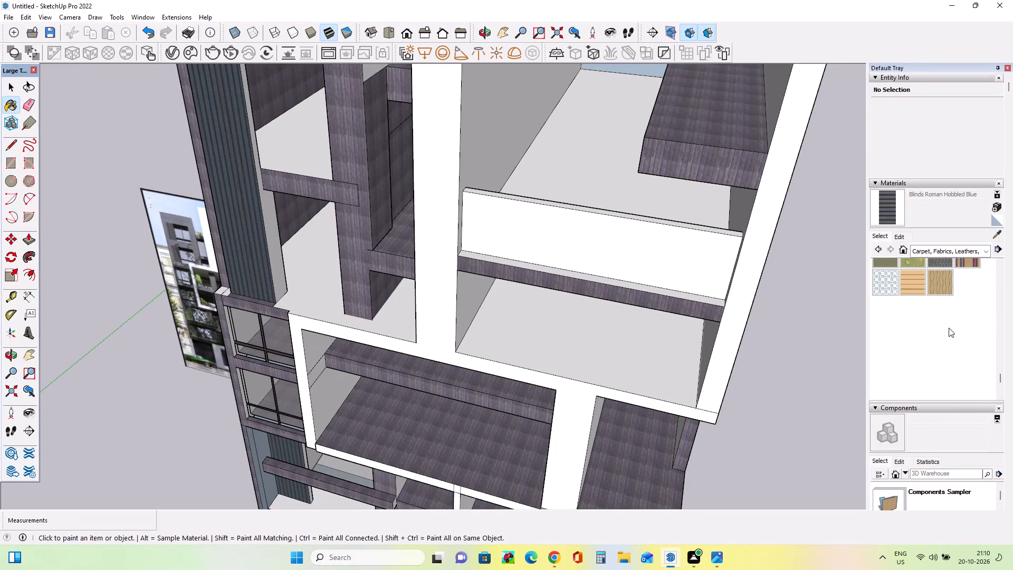
scroll(949, 328, up, 3)
scroll(516, 391, down, 7)
scroll(569, 377, down, 4)
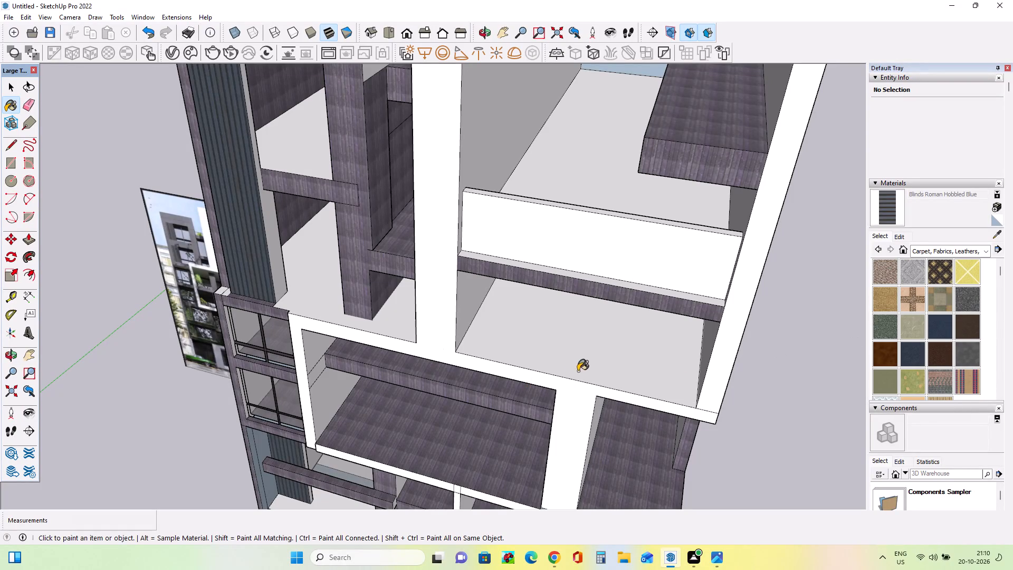
Examine the whole building facade and the new upper-bay panel from several angles alongside the reference photo.
middle_drag(581, 368, 616, 294)
scroll(616, 294, down, 7)
middle_drag(630, 338, 667, 265)
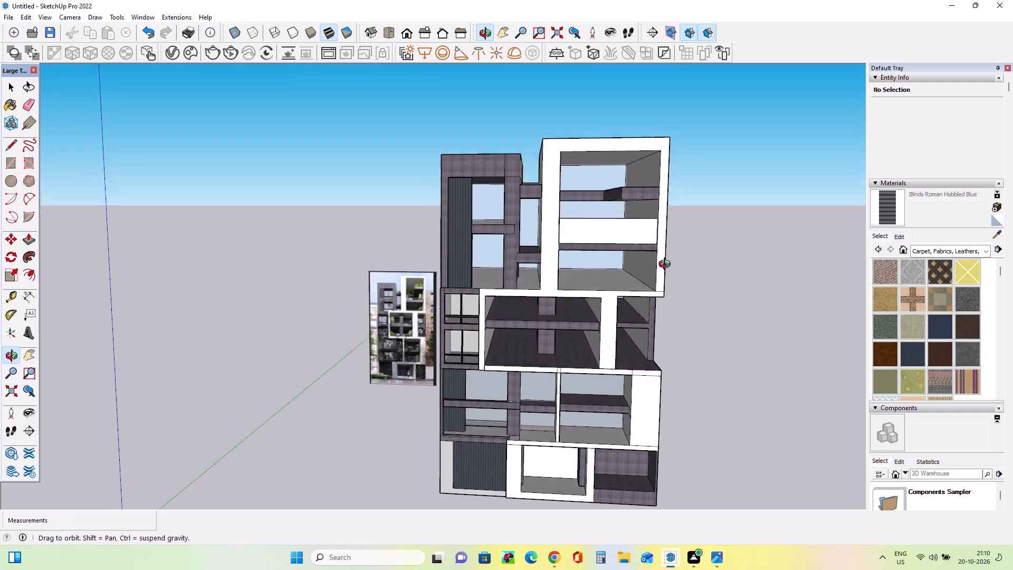
middle_drag(667, 265, 668, 262)
scroll(635, 315, up, 3)
middle_click(634, 326)
scroll(633, 326, down, 3)
middle_drag(641, 339, 652, 315)
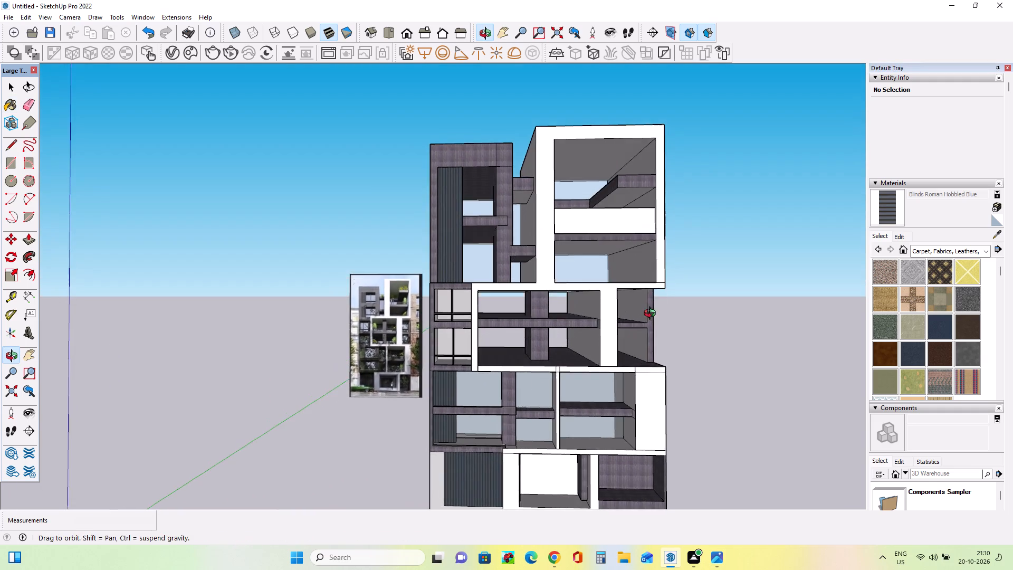
middle_drag(652, 315, 690, 382)
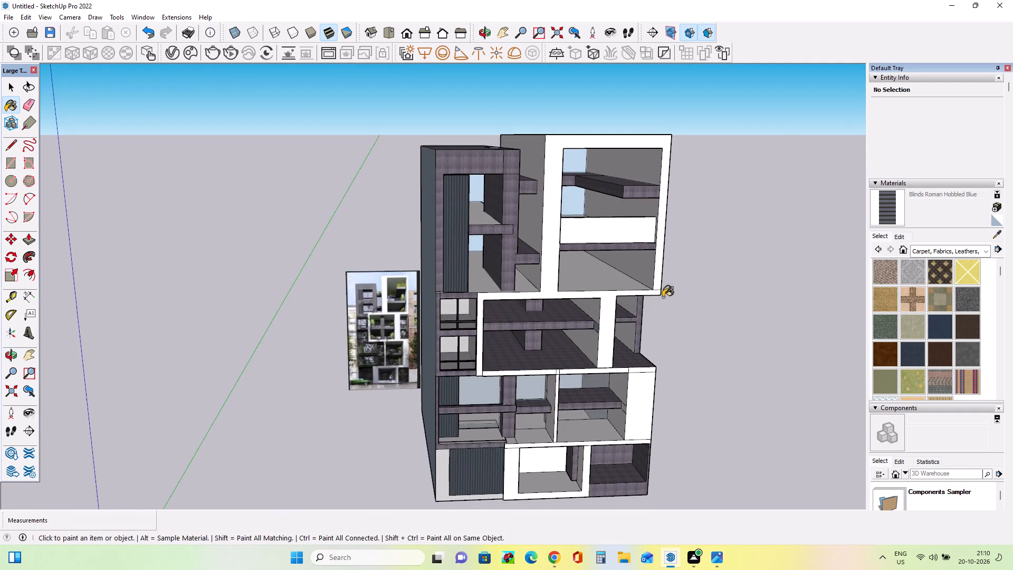
Examine the balcony fronts in the reference photo and compare them with the upper bays of the building model.
scroll(647, 253, up, 2)
middle_drag(643, 297, 620, 308)
scroll(656, 298, up, 1)
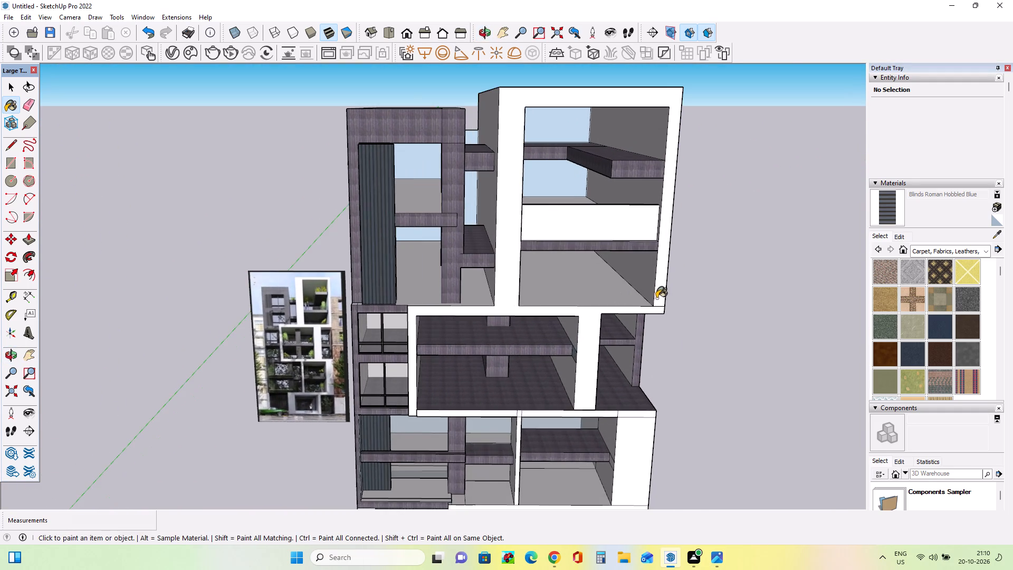
scroll(295, 308, up, 18)
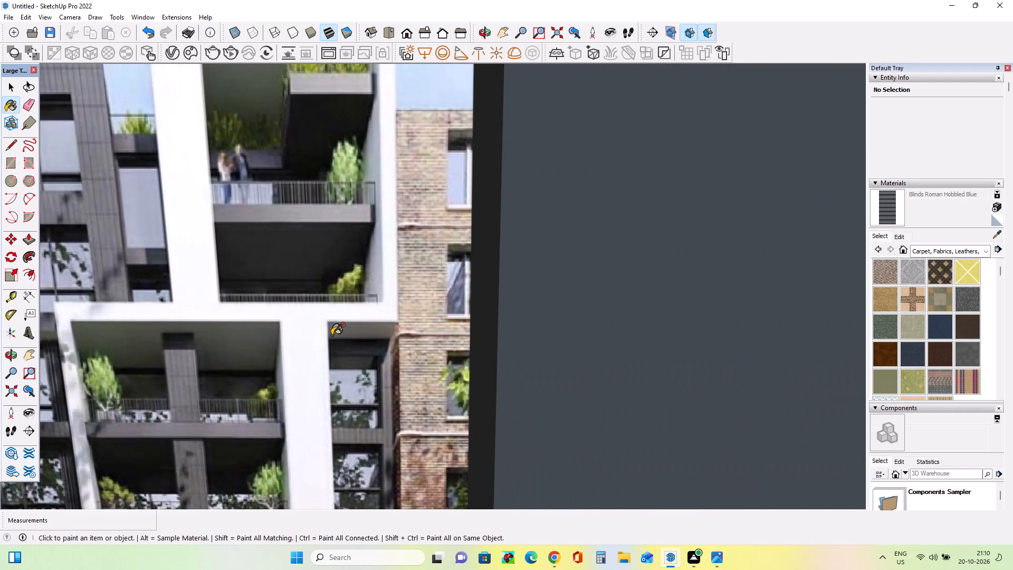
scroll(333, 335, down, 10)
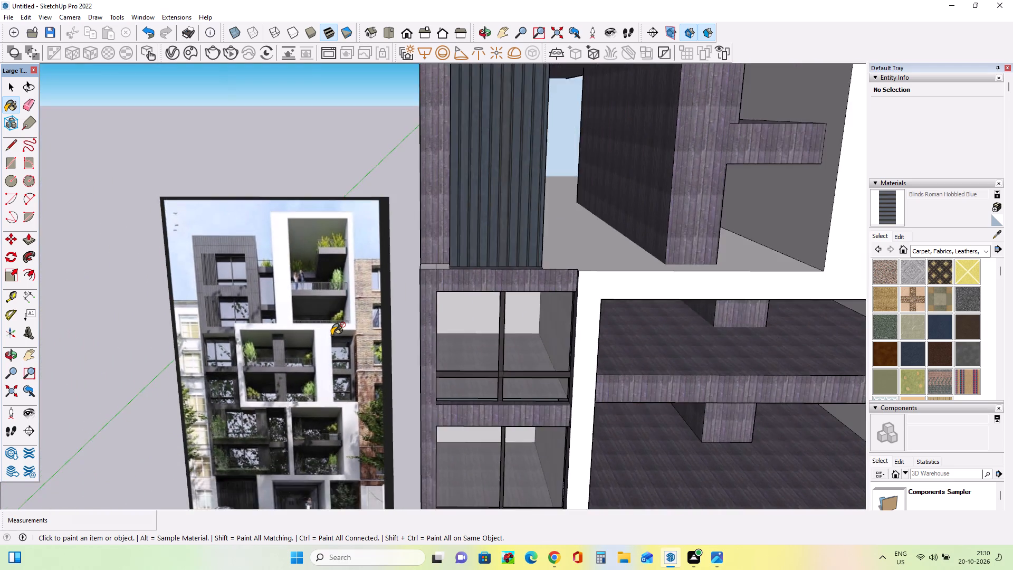
scroll(333, 335, down, 9)
scroll(334, 334, up, 1)
scroll(334, 334, down, 1)
middle_drag(611, 344, 542, 373)
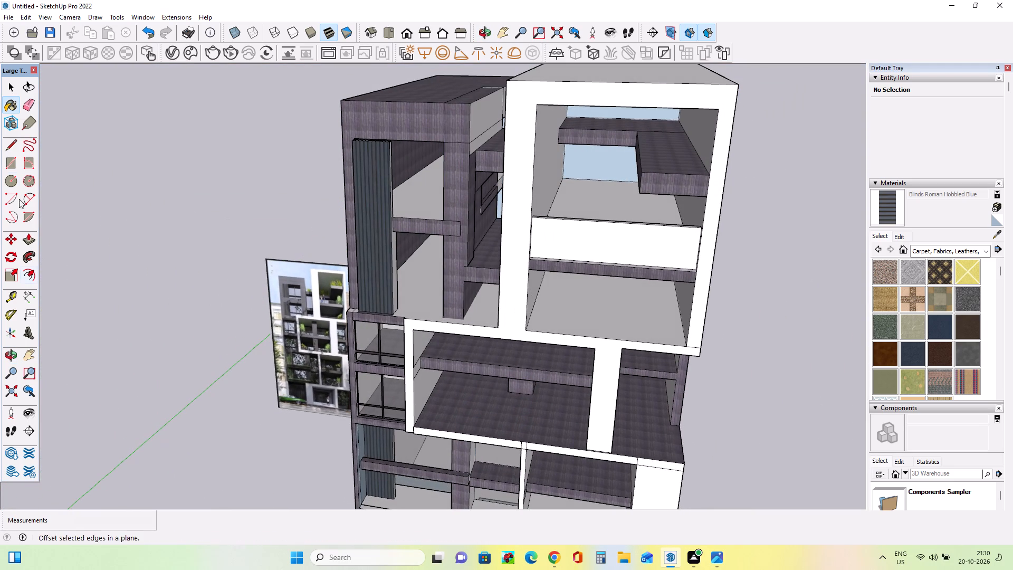
Draw a narrow rectangle about 25' 9" long across the front of the lower floor in the upper white-framed bay.
click(15, 164)
middle_drag(696, 432, 614, 444)
scroll(494, 346, up, 4)
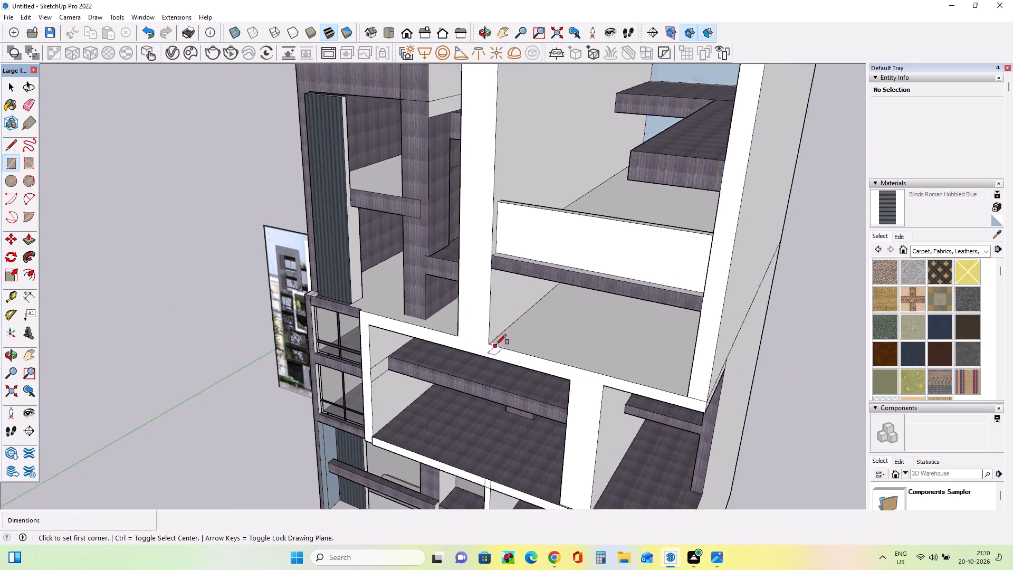
click(496, 337)
middle_drag(731, 416, 838, 444)
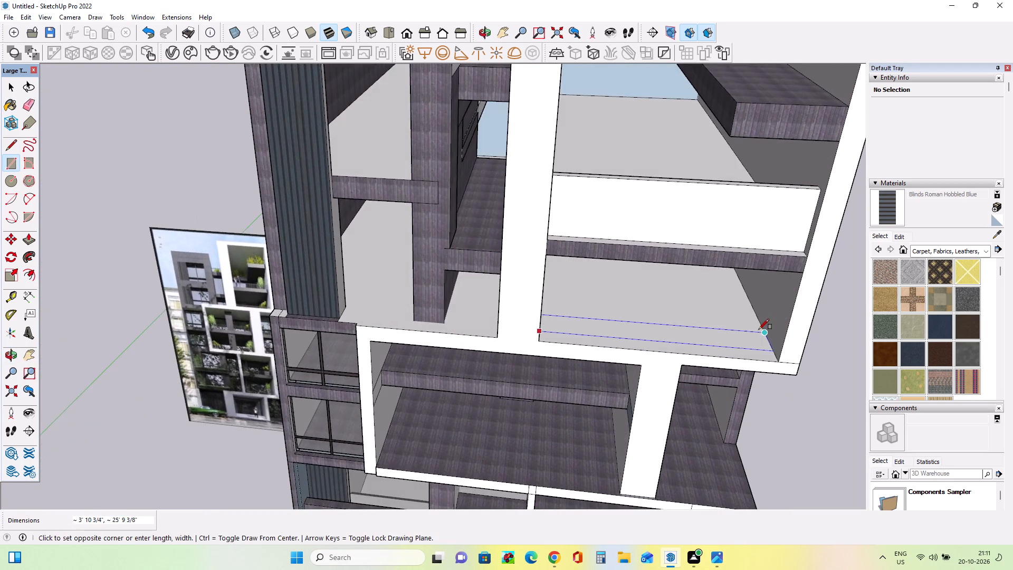
scroll(759, 329, up, 3)
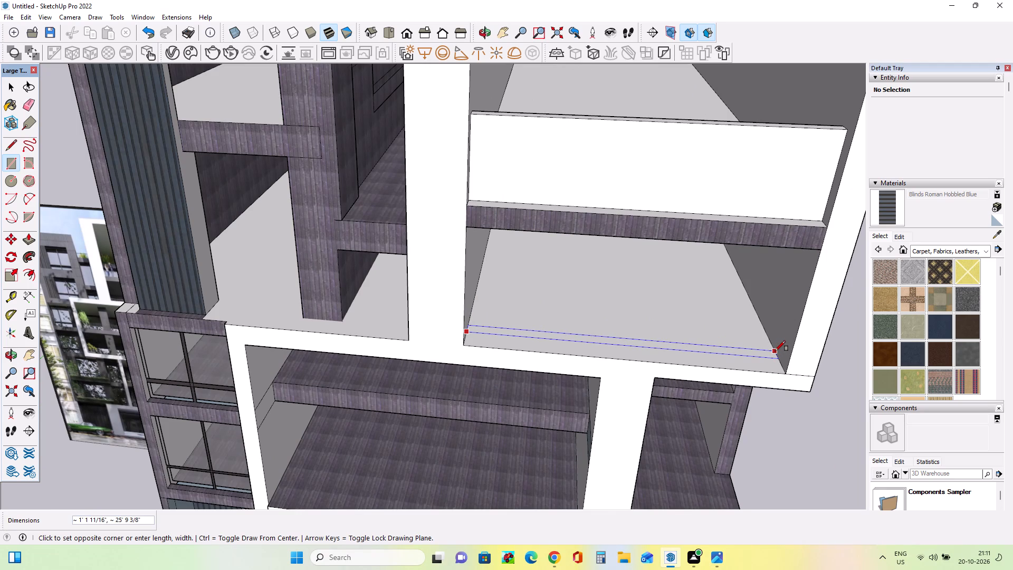
scroll(775, 351, up, 3)
click(775, 354)
scroll(744, 391, down, 7)
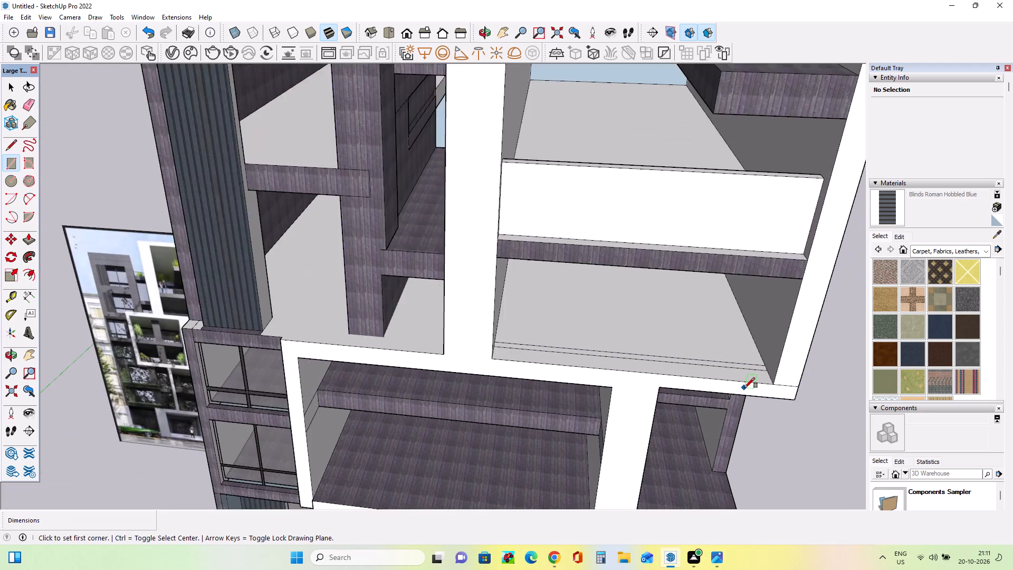
scroll(744, 388, down, 2)
Push/Pull the floor strip up about 5' 6" into a low balcony panel, and shift its front face 5 5/8".
click(34, 237)
scroll(780, 354, up, 4)
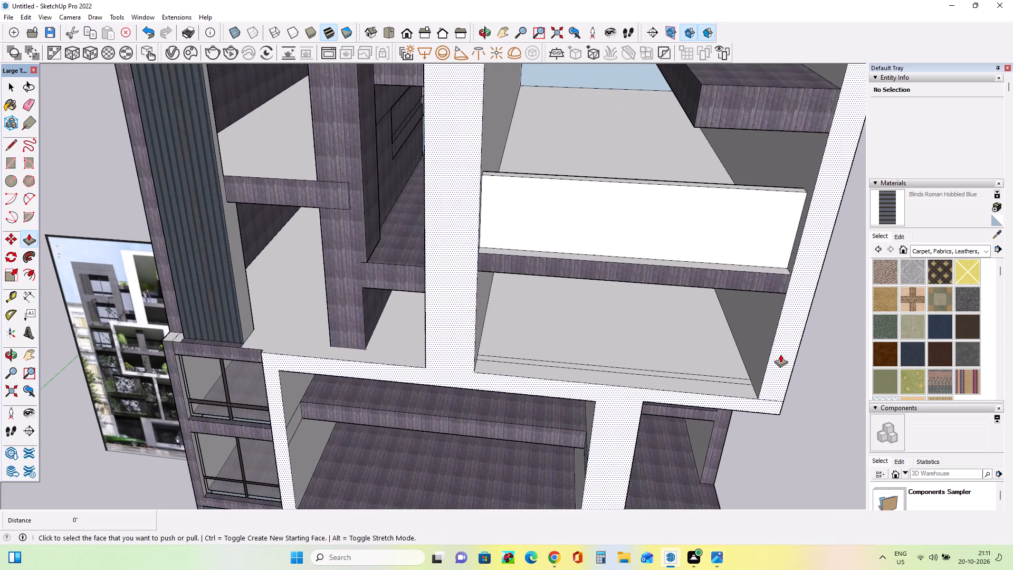
click(736, 378)
click(744, 345)
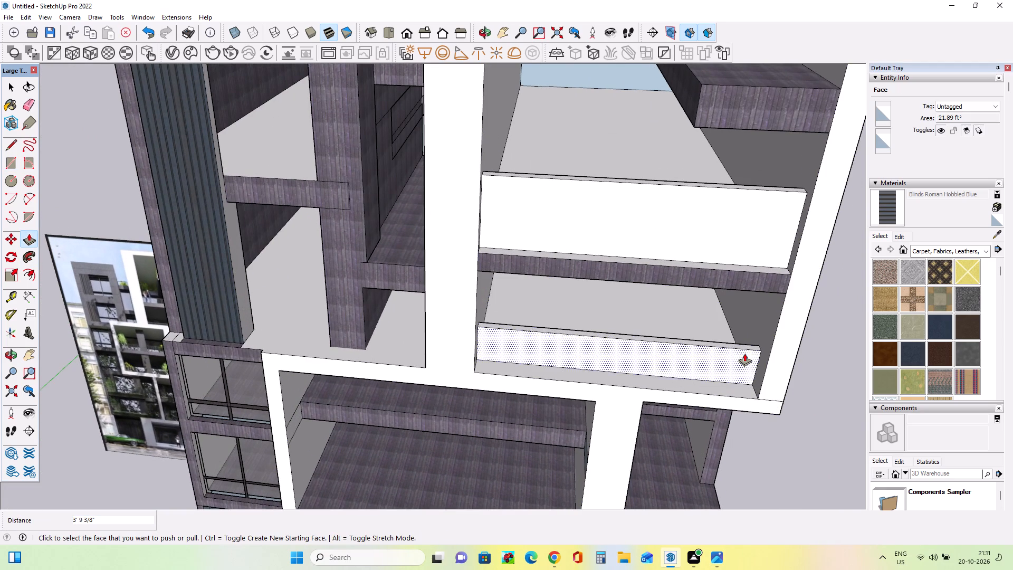
click(746, 346)
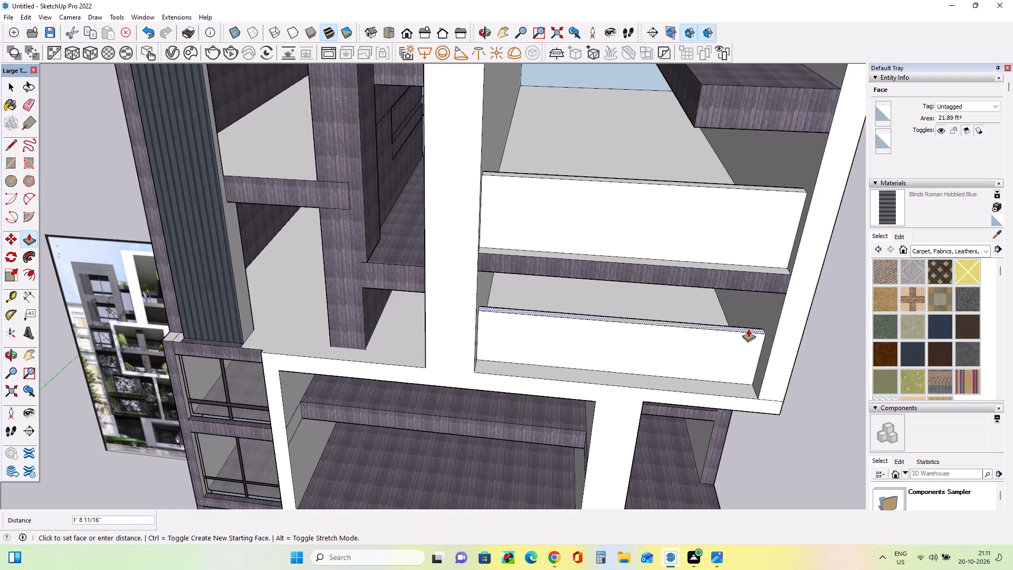
click(748, 329)
click(750, 350)
click(750, 347)
Examine the new lower balcony panel, the middle-storey bays and the whole facade against the reference photo.
middle_drag(760, 357, 771, 311)
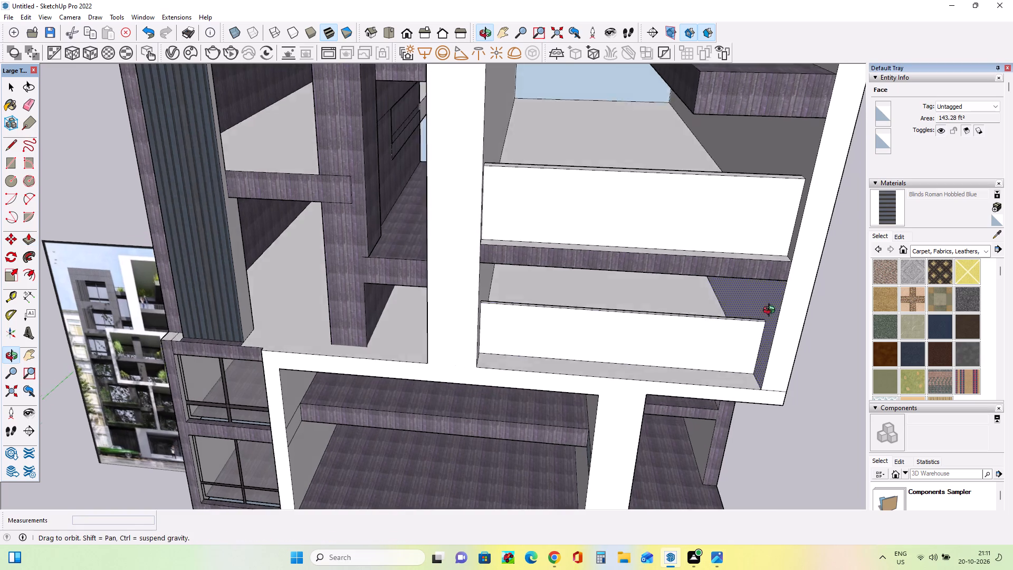
middle_drag(771, 311, 771, 230)
scroll(668, 246, up, 3)
scroll(676, 267, down, 11)
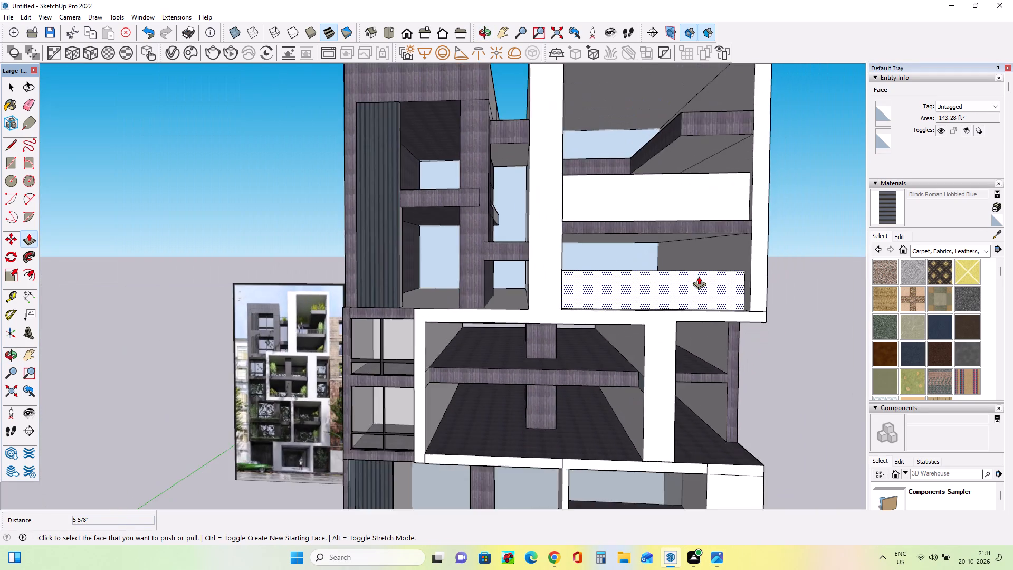
scroll(699, 276, down, 10)
scroll(784, 417, up, 4)
middle_click(777, 417)
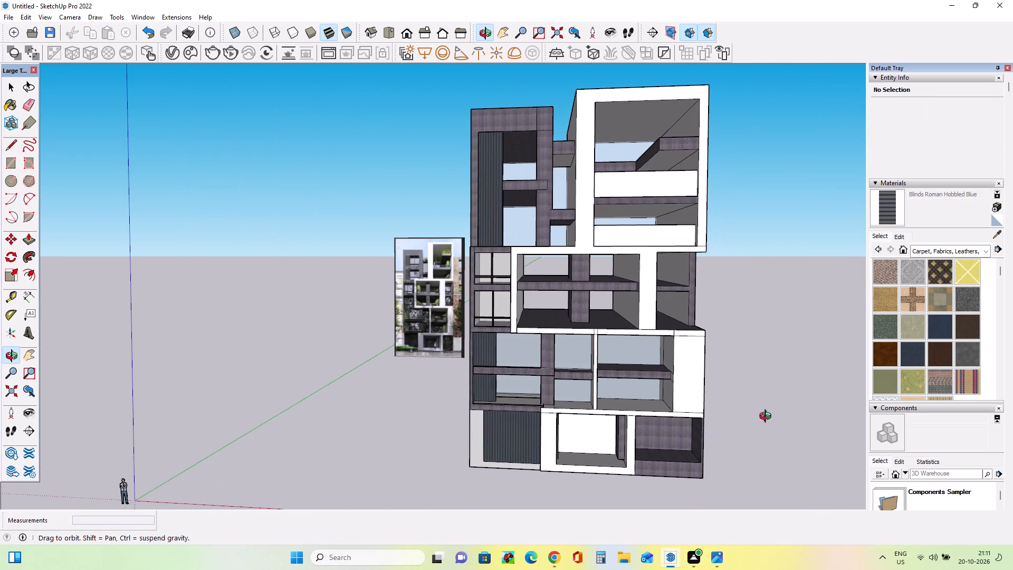
scroll(648, 375, up, 3)
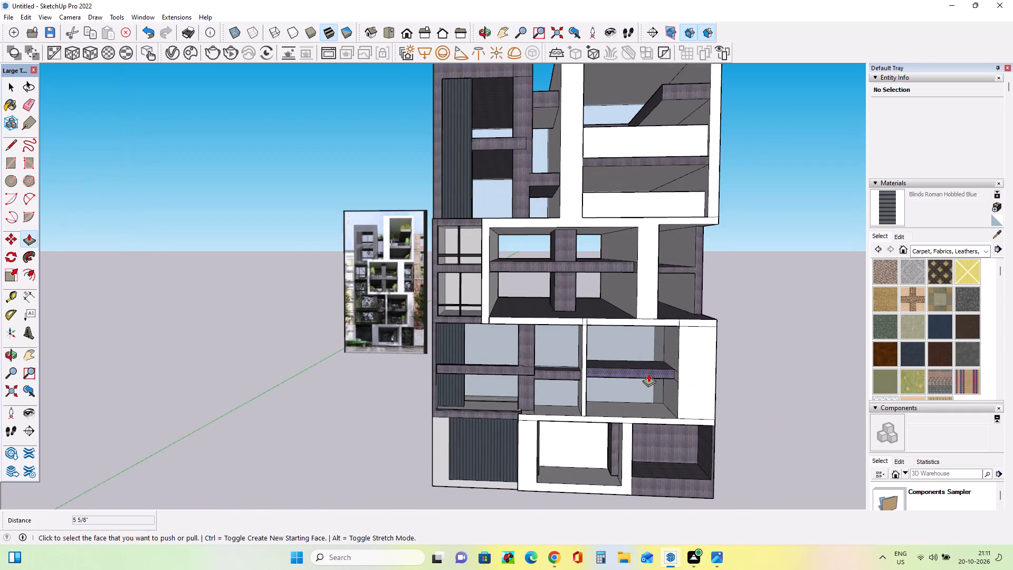
middle_click(648, 377)
scroll(653, 406, up, 1)
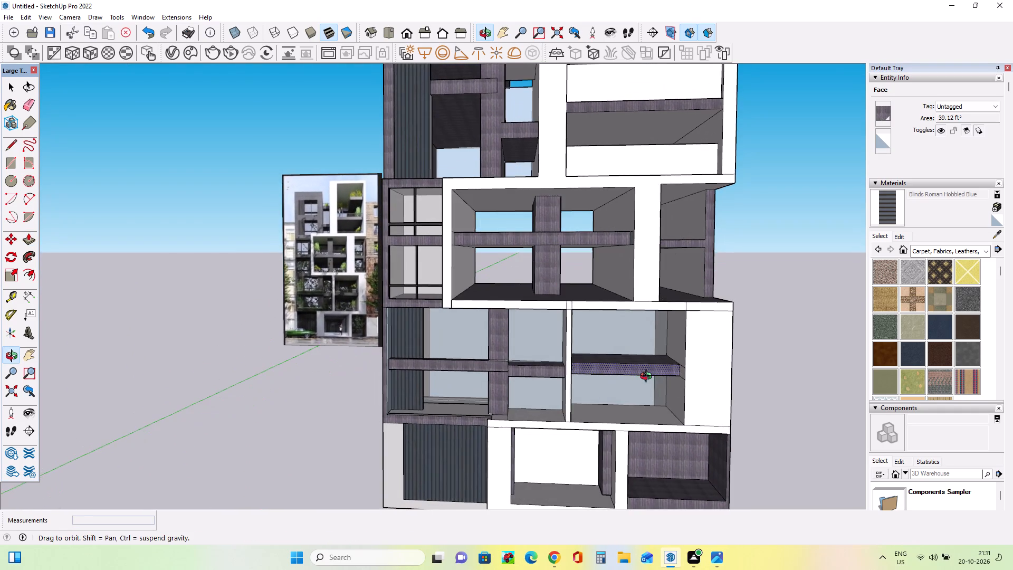
scroll(648, 377, down, 2)
scroll(608, 403, up, 3)
middle_drag(608, 403, 636, 405)
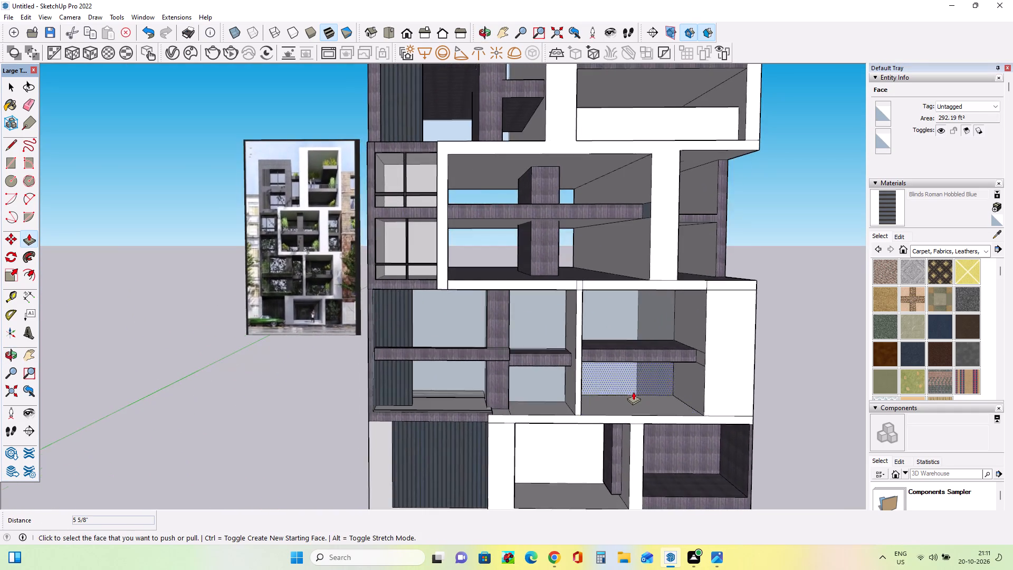
scroll(633, 392, down, 4)
middle_drag(626, 400, 624, 415)
scroll(624, 415, down, 3)
middle_drag(637, 411, 594, 394)
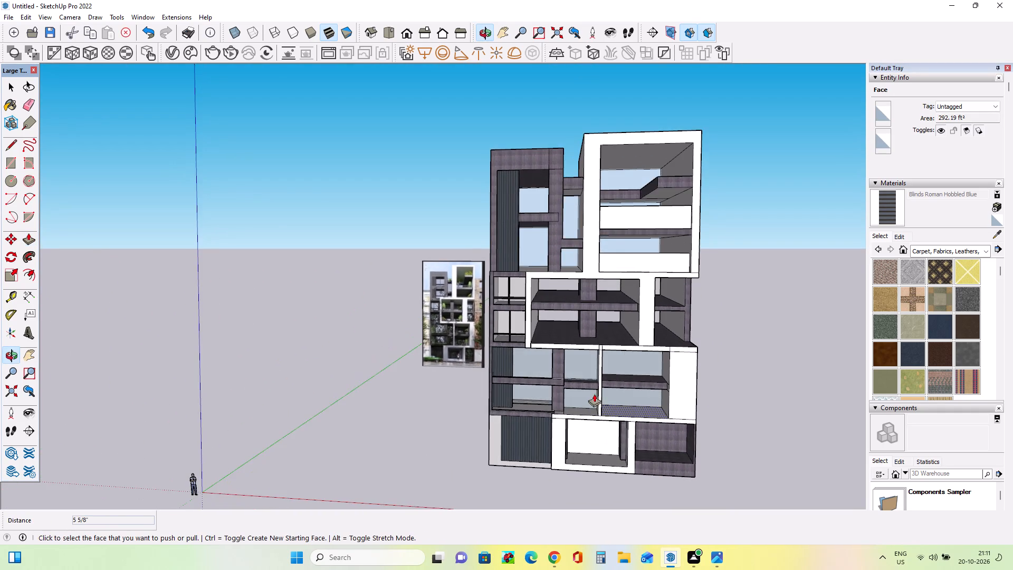
scroll(594, 394, down, 3)
scroll(683, 410, up, 4)
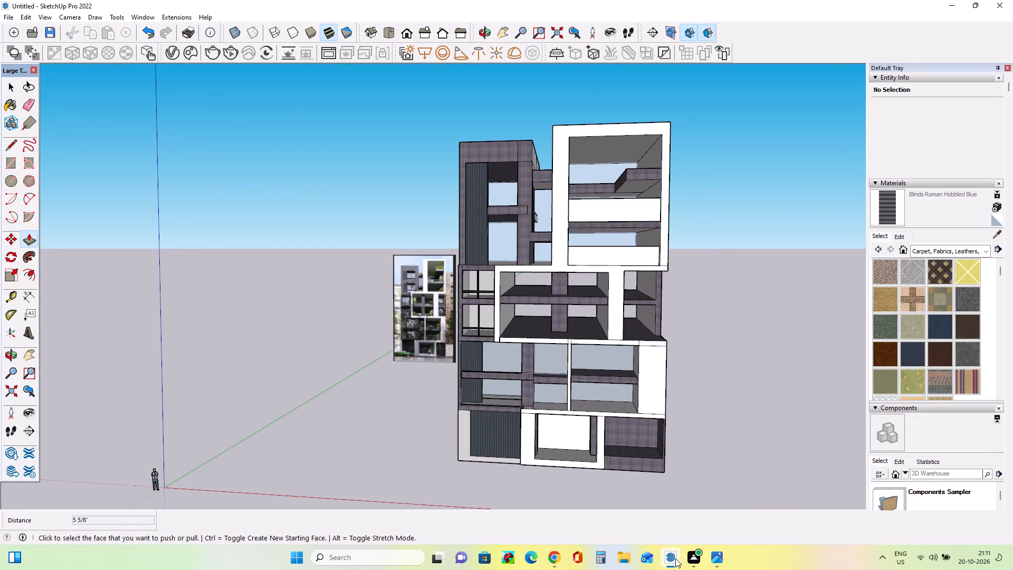
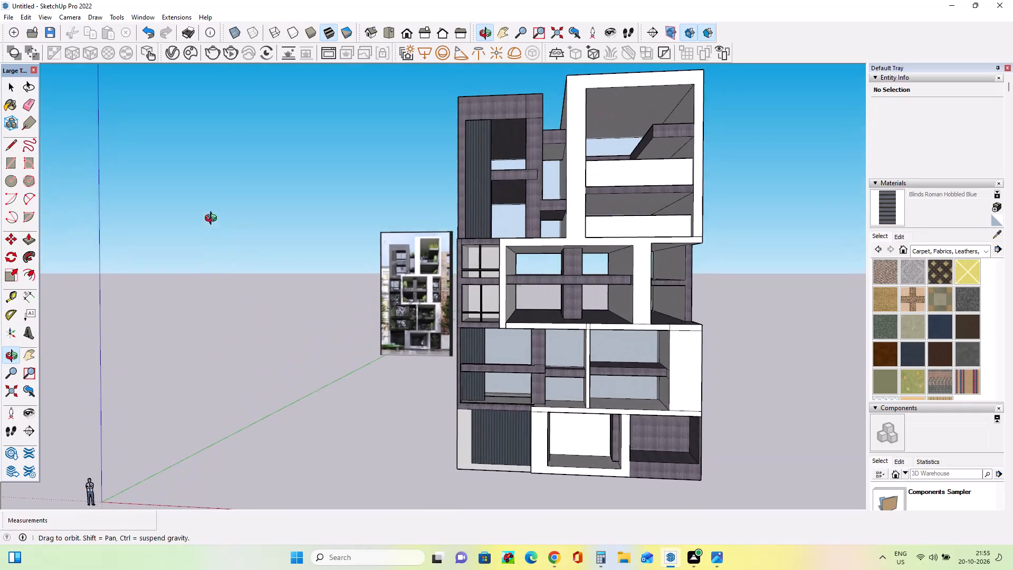
Examine the whole facade and compare its ground-floor entrance with the one in the reference photo.
middle_drag(500, 289, 496, 315)
scroll(556, 231, up, 1)
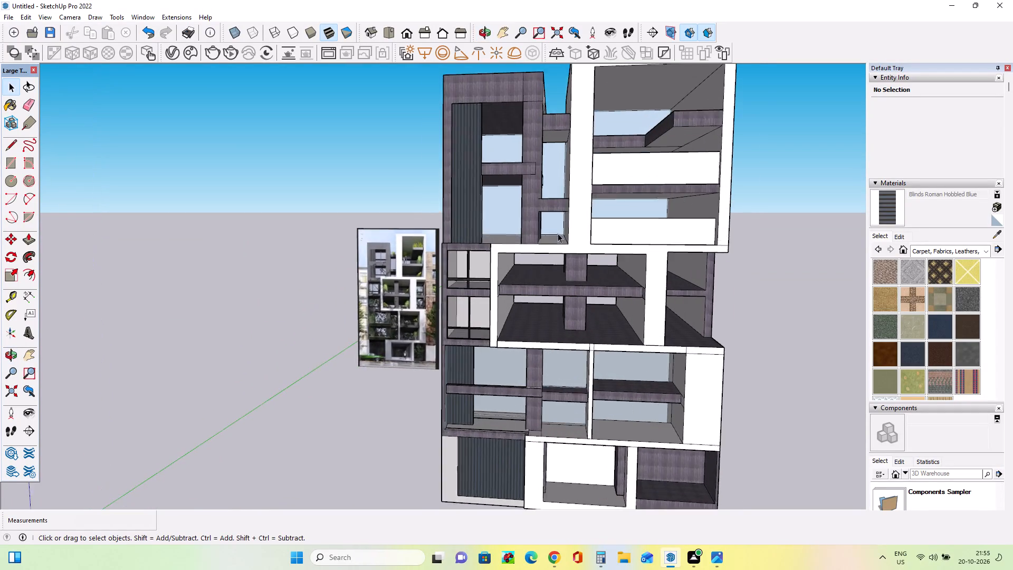
scroll(558, 233, up, 1)
scroll(566, 267, down, 6)
scroll(562, 259, up, 1)
middle_drag(562, 259, 565, 270)
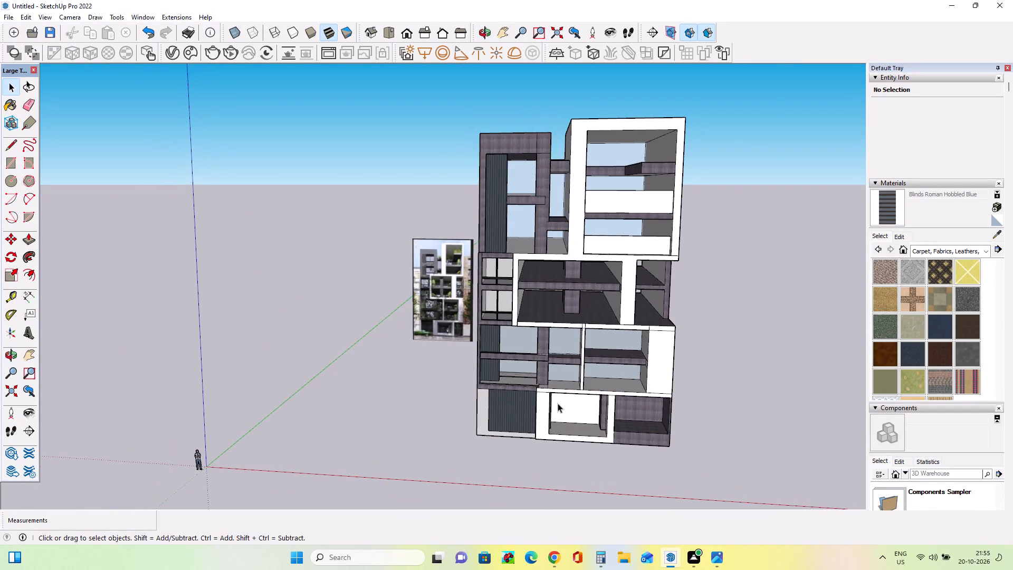
scroll(558, 403, up, 3)
middle_drag(613, 411, 560, 348)
scroll(321, 316, up, 4)
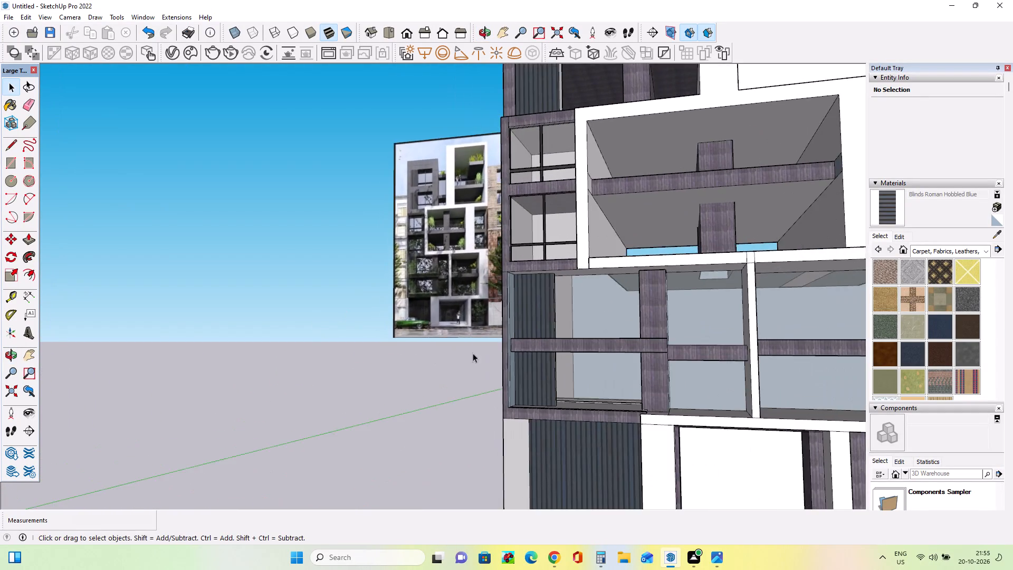
scroll(473, 342, up, 10)
scroll(423, 322, down, 1)
scroll(423, 318, up, 7)
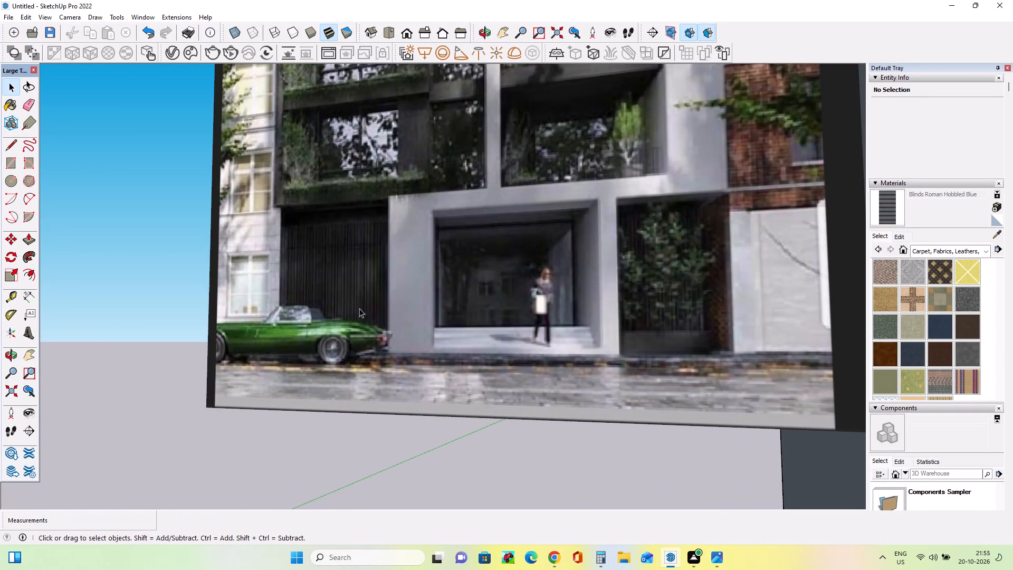
scroll(318, 296, down, 18)
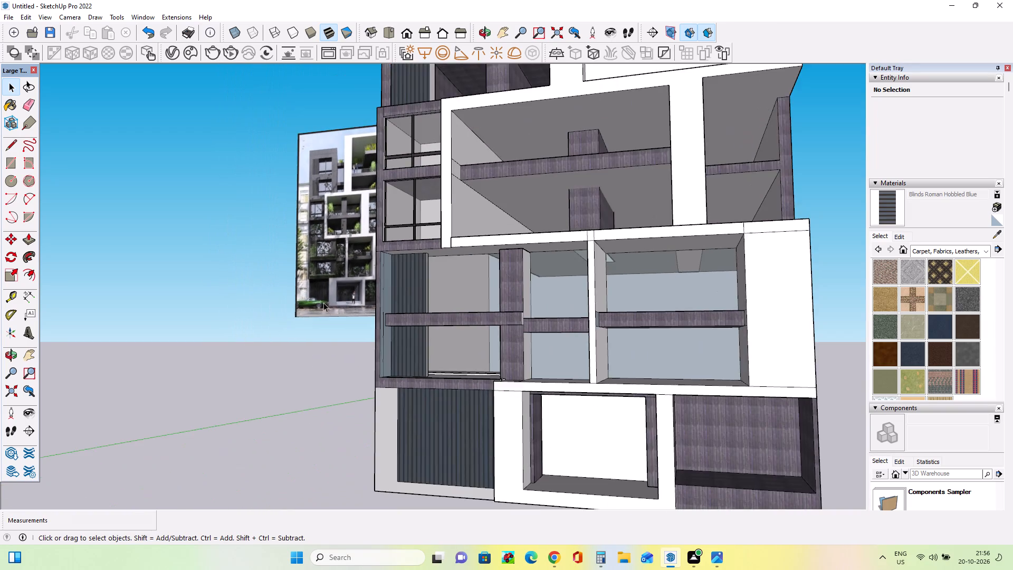
scroll(475, 354, down, 1)
scroll(475, 354, up, 1)
scroll(475, 354, down, 2)
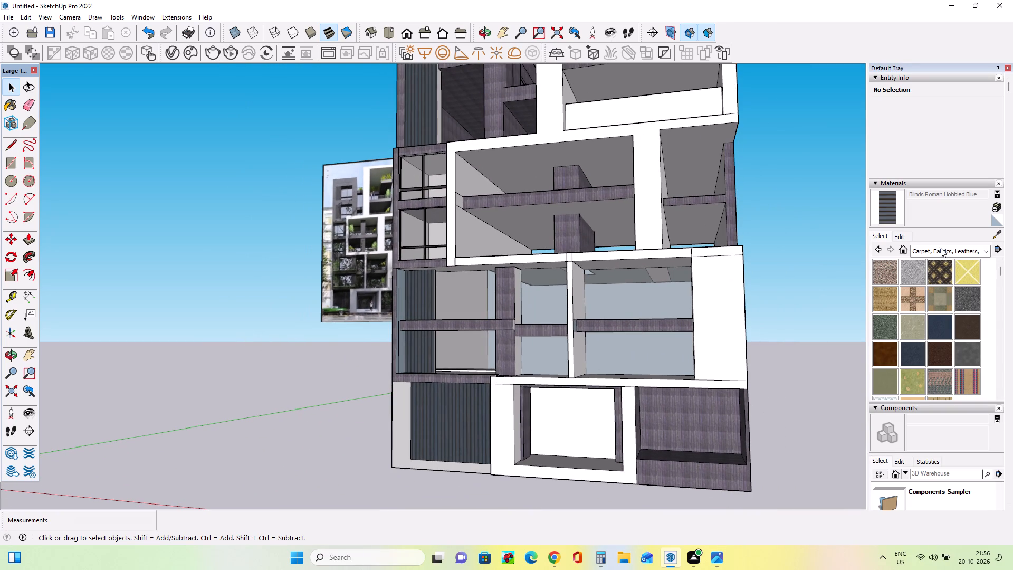
Paint the back wall of the central ground-floor entrance recess with the in-model dark plank texture named Material.
click(941, 248)
scroll(936, 280, up, 8)
click(935, 260)
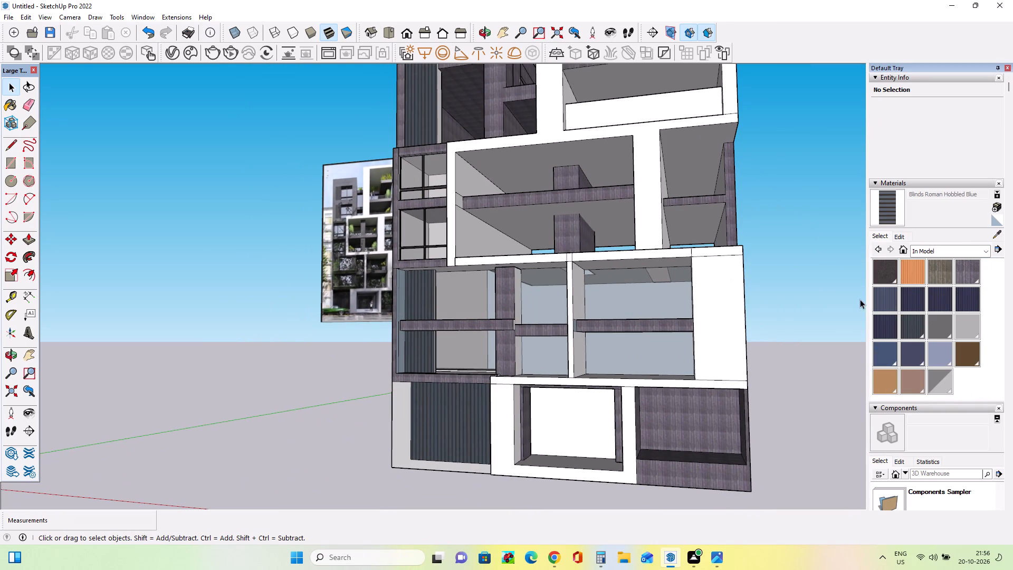
click(969, 272)
click(558, 423)
Compare the window bays in the reference photo with the model's facade, up to the open dark-clad upper bay.
middle_drag(624, 432, 622, 429)
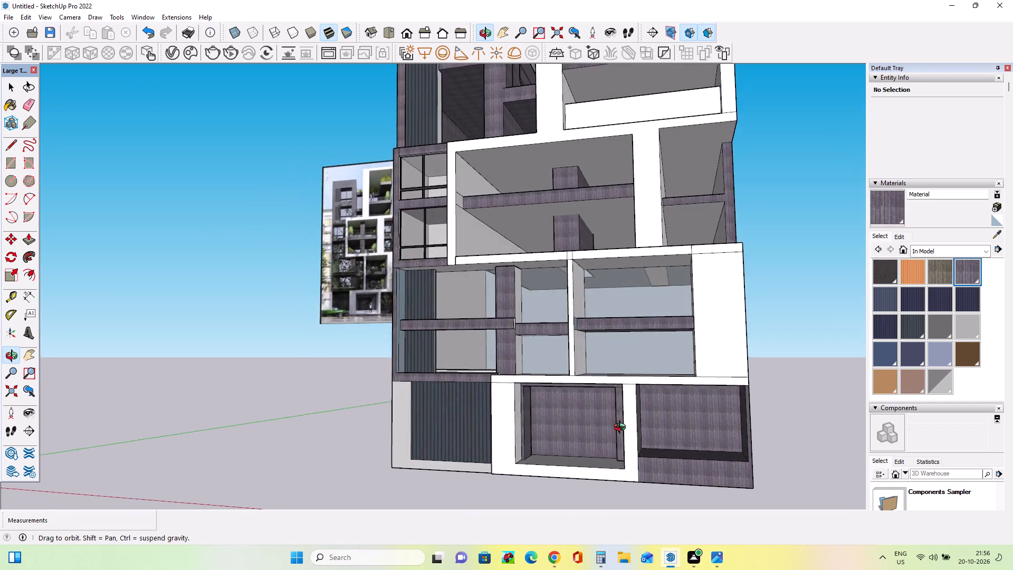
middle_drag(622, 429, 645, 451)
scroll(645, 451, down, 3)
middle_drag(632, 453, 673, 435)
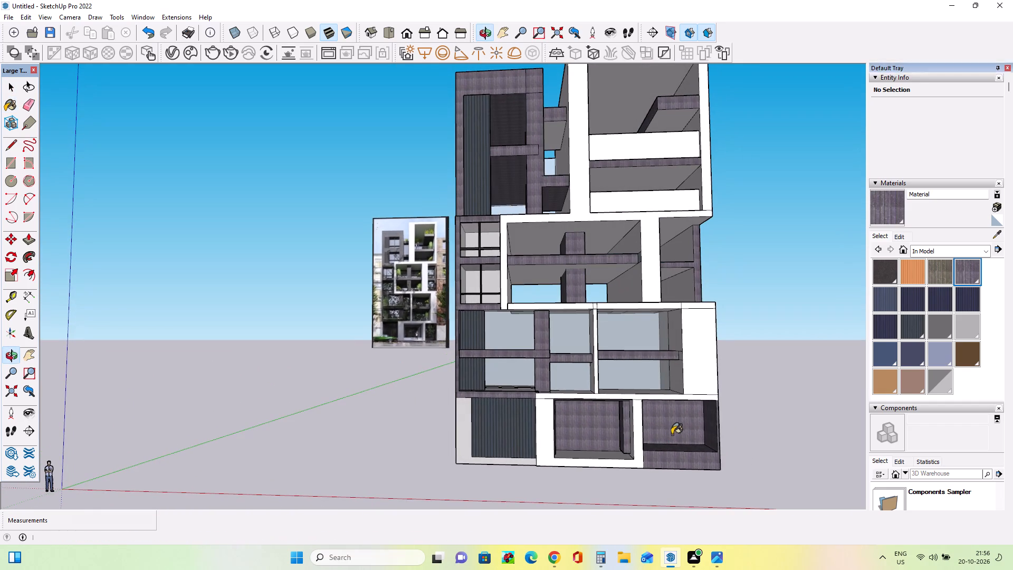
middle_drag(631, 389, 624, 429)
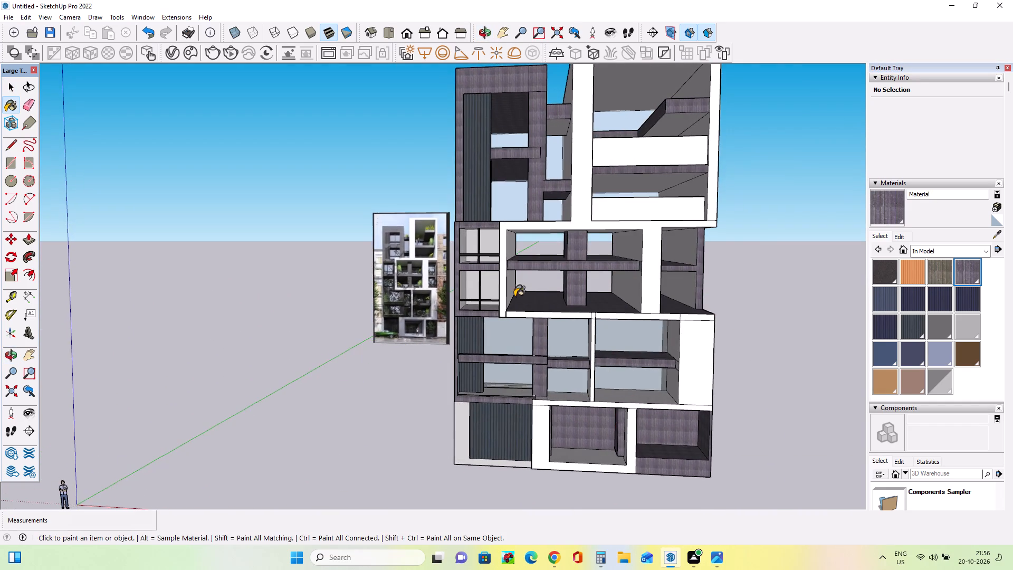
scroll(453, 252, up, 3)
scroll(375, 299, up, 6)
scroll(375, 291, down, 4)
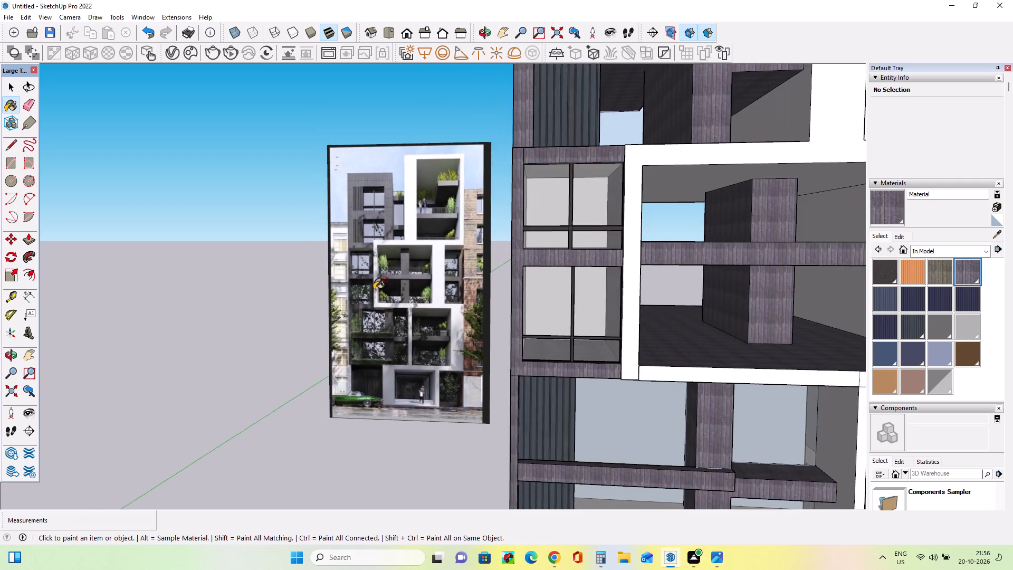
scroll(375, 289, down, 7)
middle_drag(545, 216, 557, 288)
scroll(361, 149, up, 4)
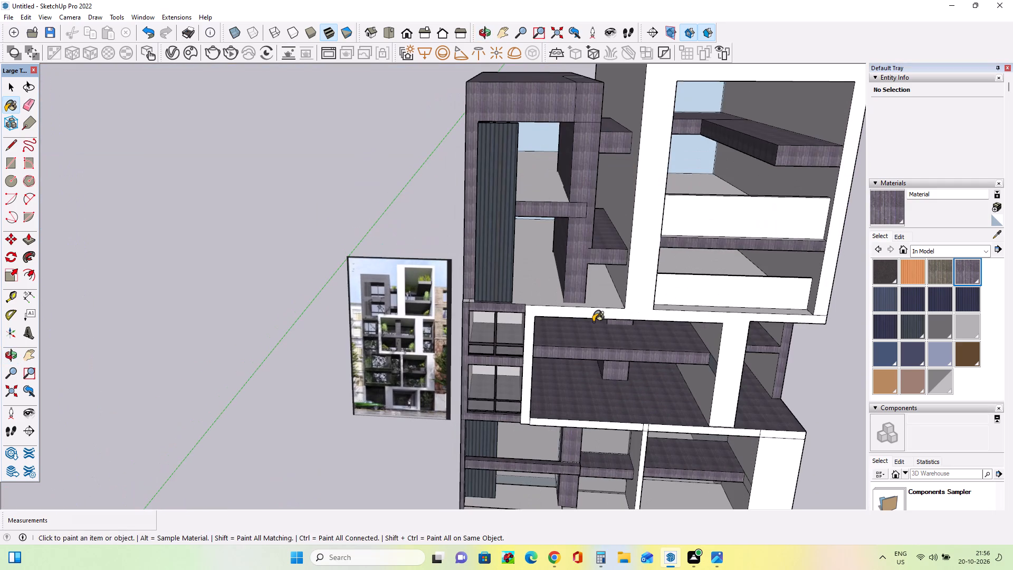
middle_drag(593, 322, 530, 341)
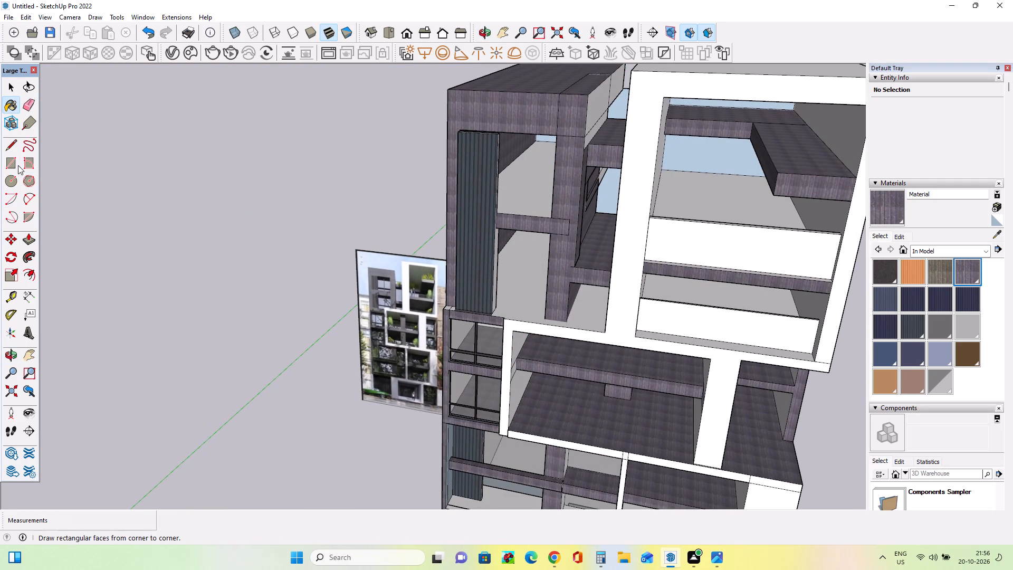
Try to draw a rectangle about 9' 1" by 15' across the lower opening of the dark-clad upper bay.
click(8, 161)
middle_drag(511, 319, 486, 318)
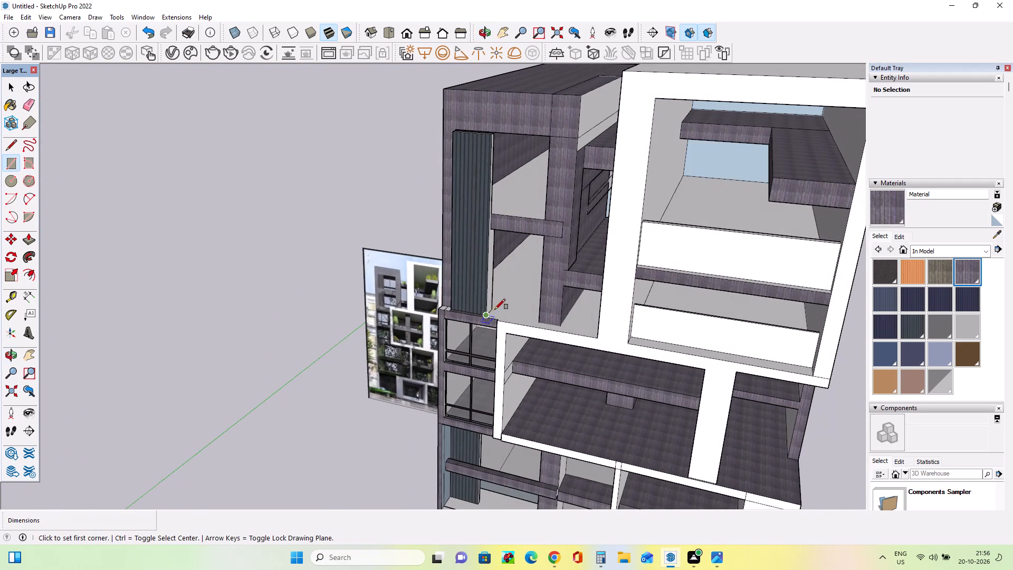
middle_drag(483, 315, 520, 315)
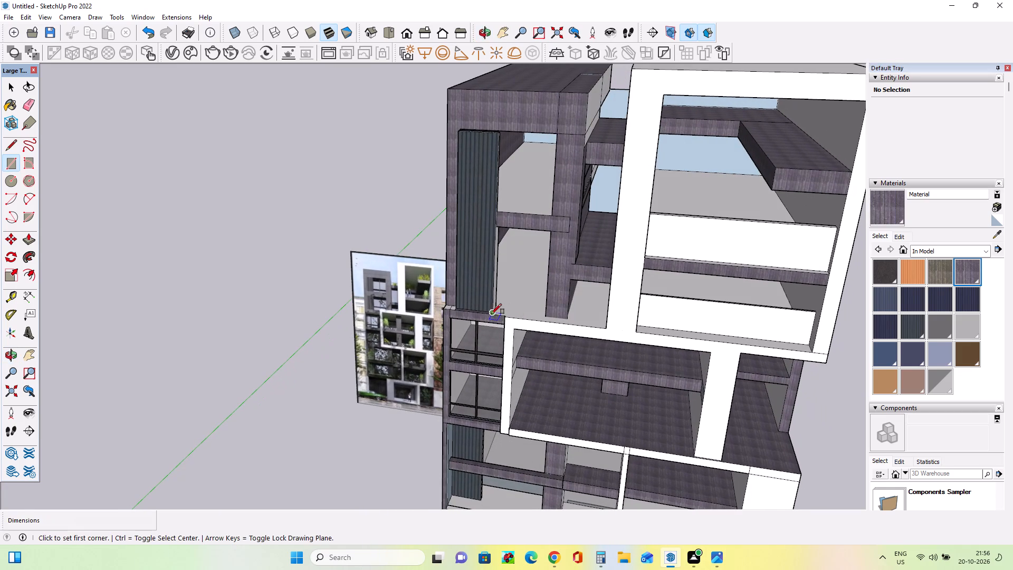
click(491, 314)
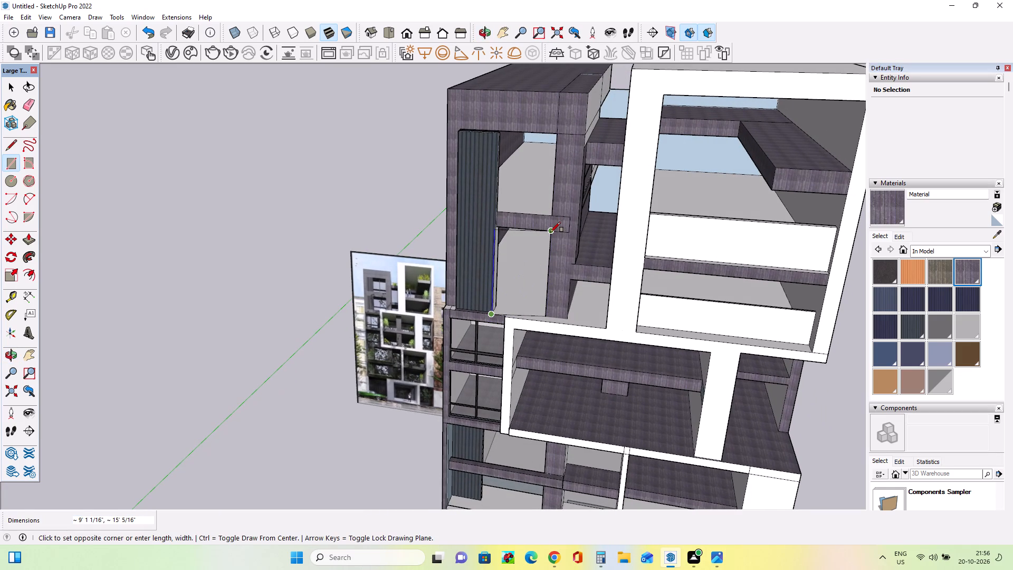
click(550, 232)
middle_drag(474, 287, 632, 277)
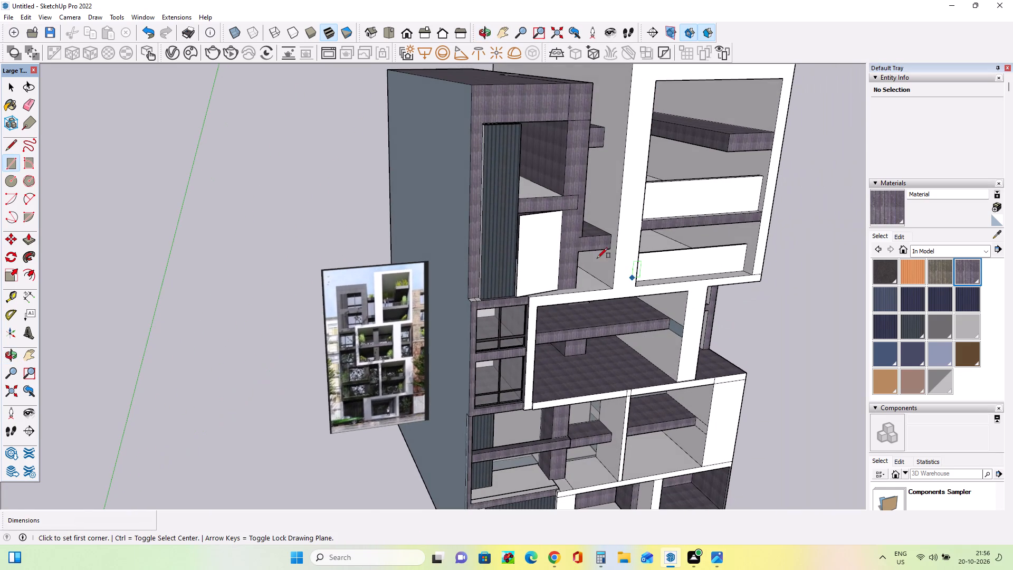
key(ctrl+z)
Draw a rectangle about 9' 10" by 15' filling the lower opening beside the ribbed screen in the dark-clad upper bay.
scroll(539, 232, up, 3)
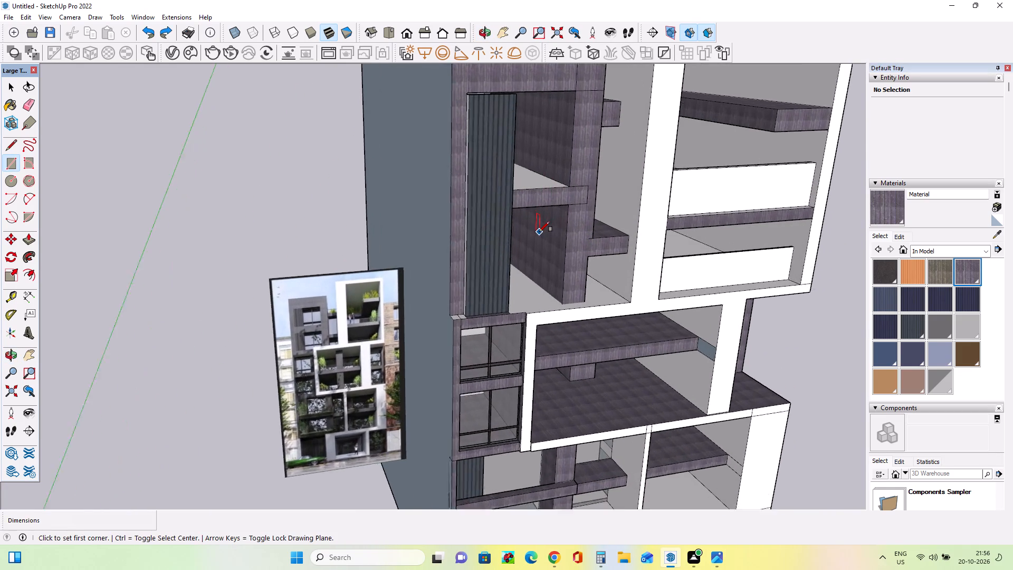
middle_drag(511, 276, 269, 293)
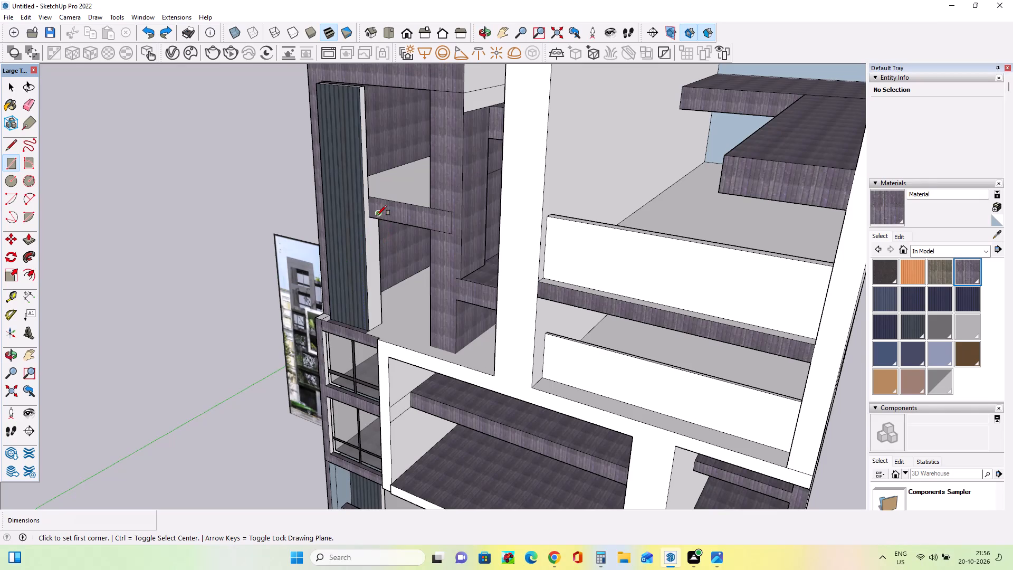
click(371, 217)
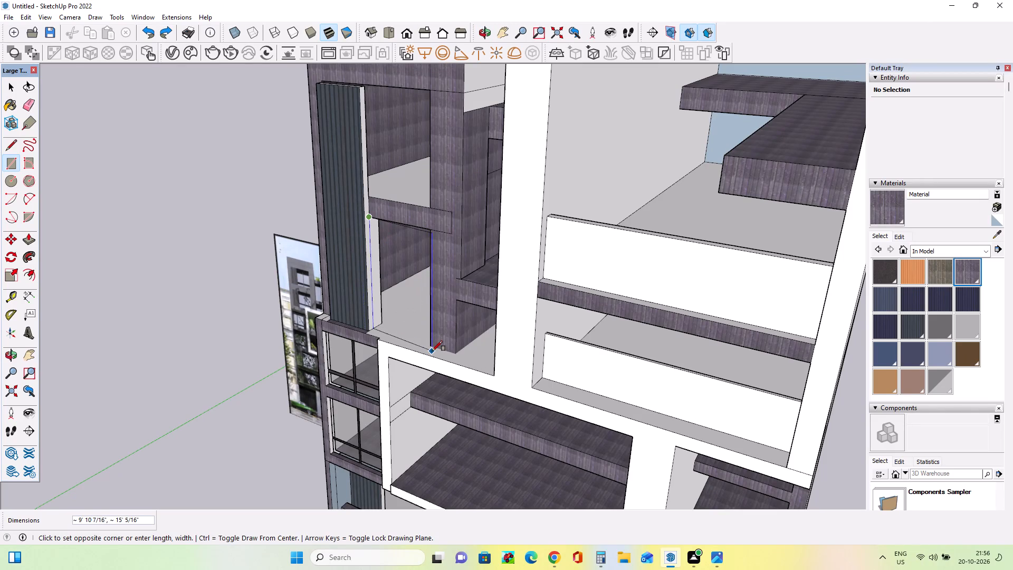
click(431, 347)
middle_drag(414, 358, 541, 393)
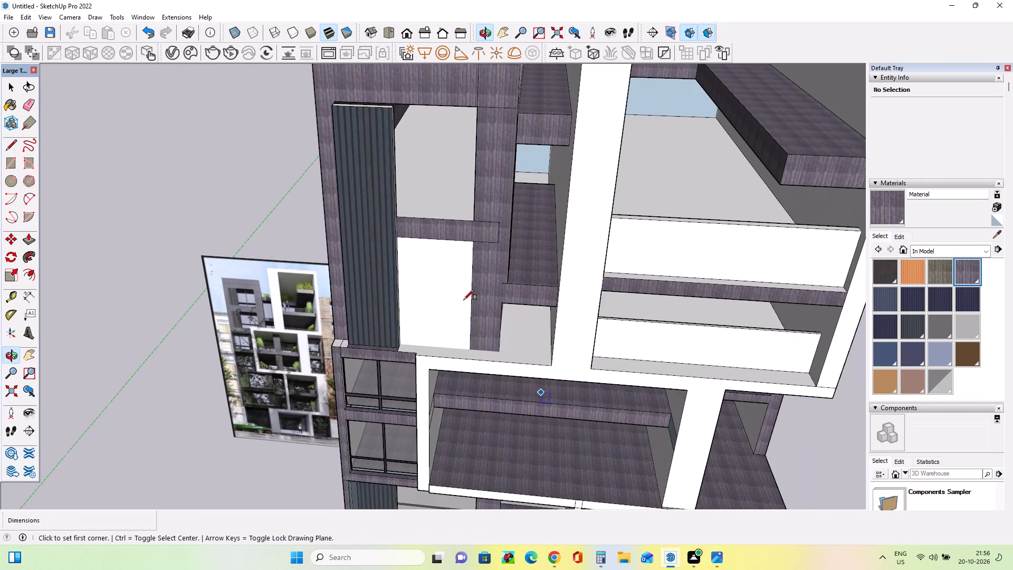
Draw a rectangle about 8' 11" wide and 13' tall filling the opening above the crossbeam in the same bay.
click(398, 217)
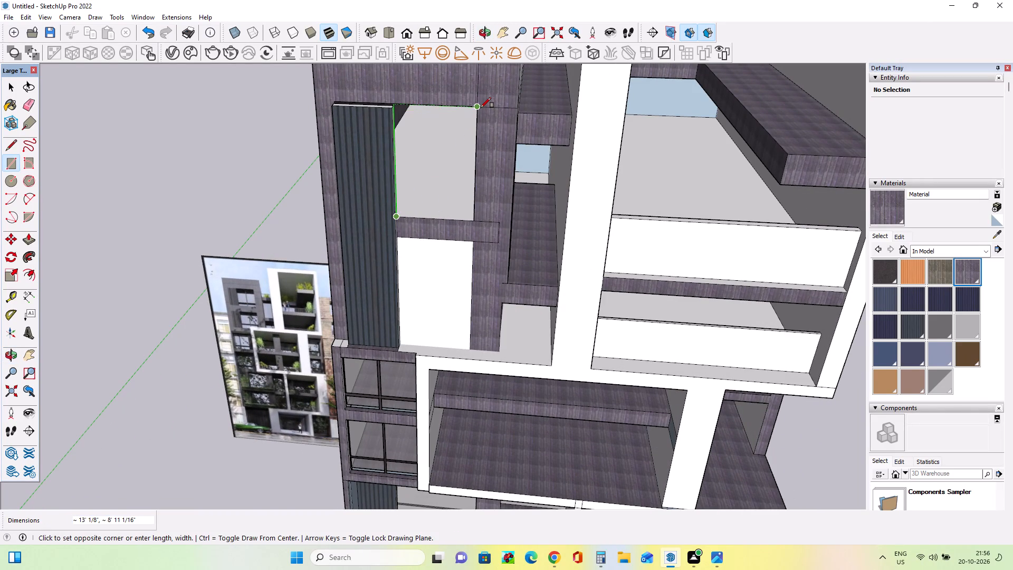
click(481, 108)
middle_drag(390, 208, 440, 163)
scroll(440, 192, down, 3)
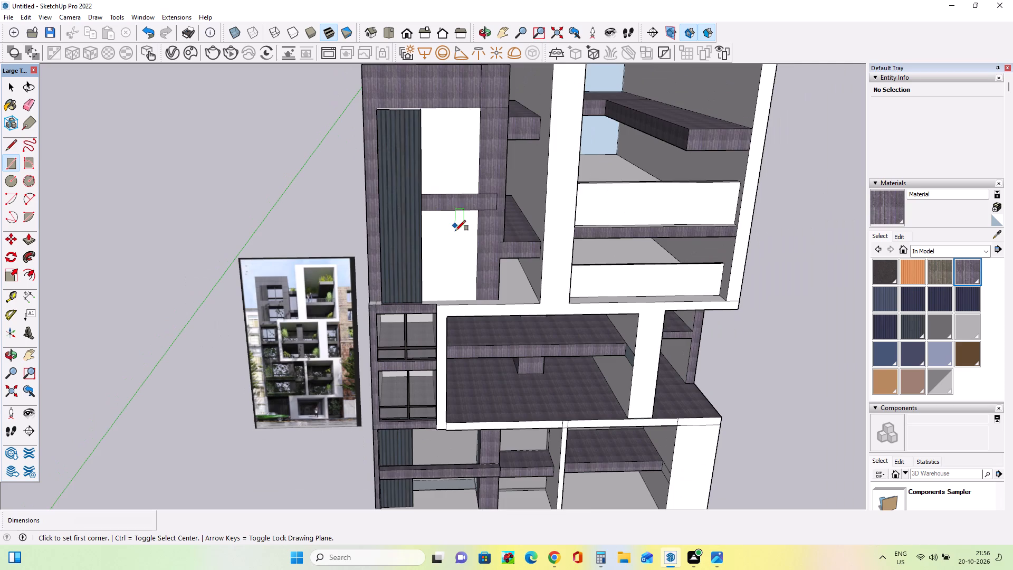
scroll(455, 237, down, 1)
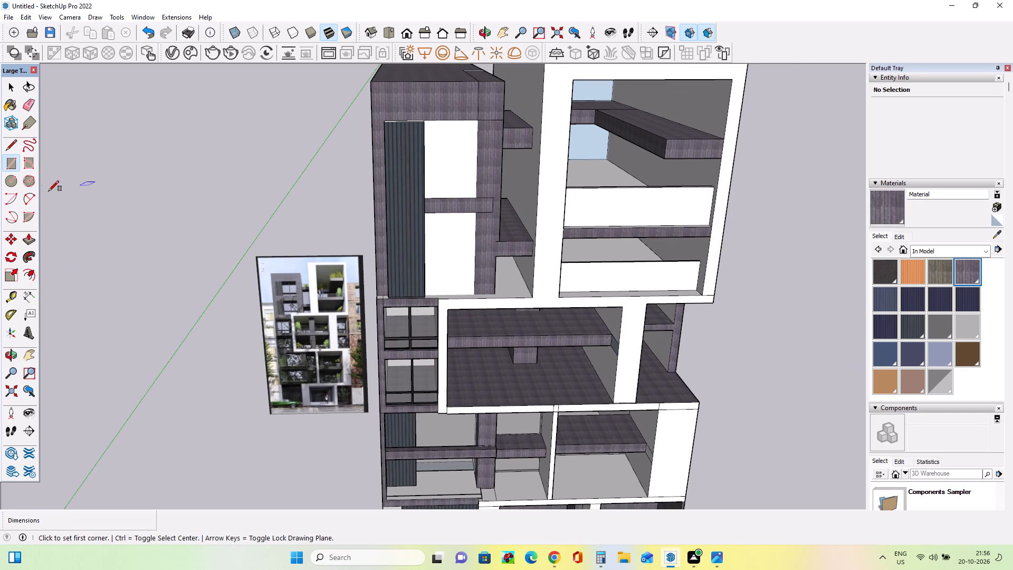
Draw a thin horizontal rail strip about 8' 11" long across the middle of the lower white window face.
middle_drag(289, 301, 306, 233)
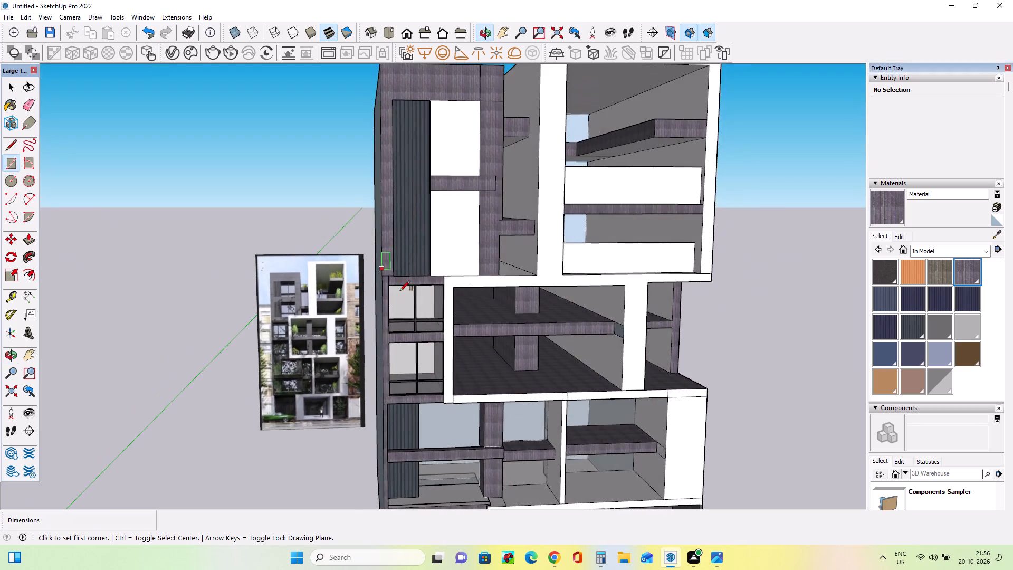
scroll(410, 309, up, 7)
middle_drag(396, 318, 375, 316)
scroll(370, 320, down, 4)
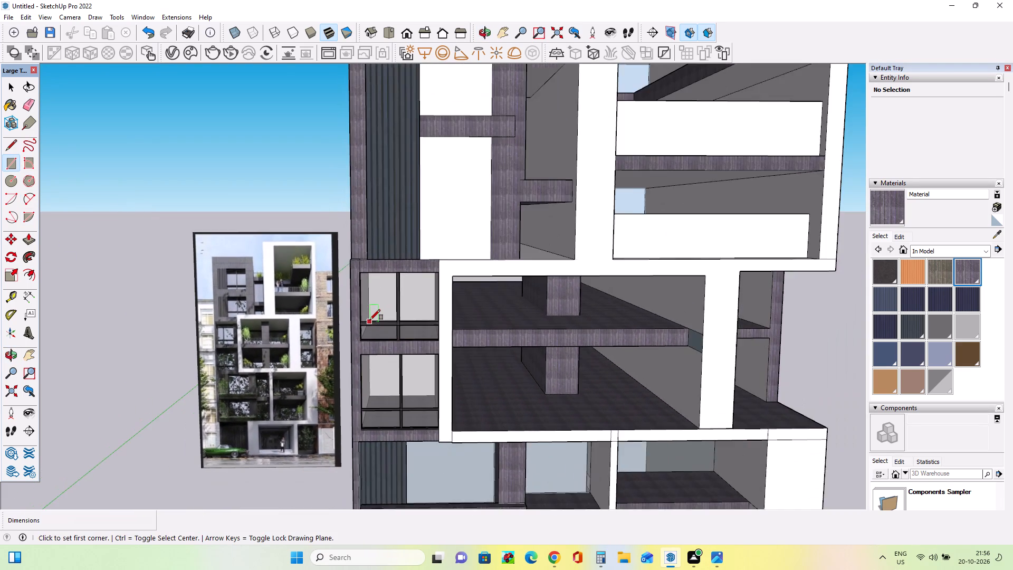
scroll(370, 320, down, 2)
middle_drag(443, 273, 433, 302)
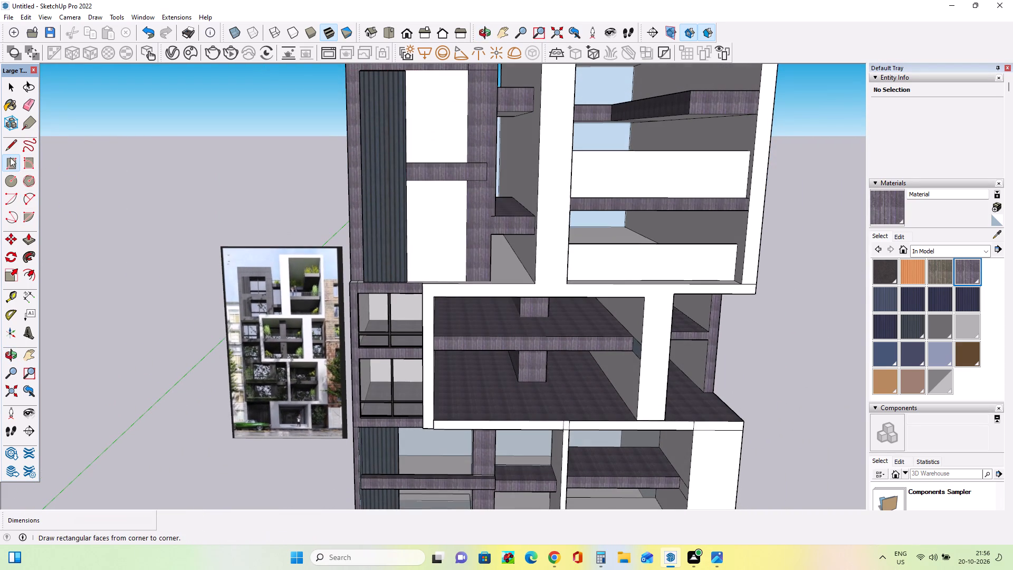
middle_click(21, 191)
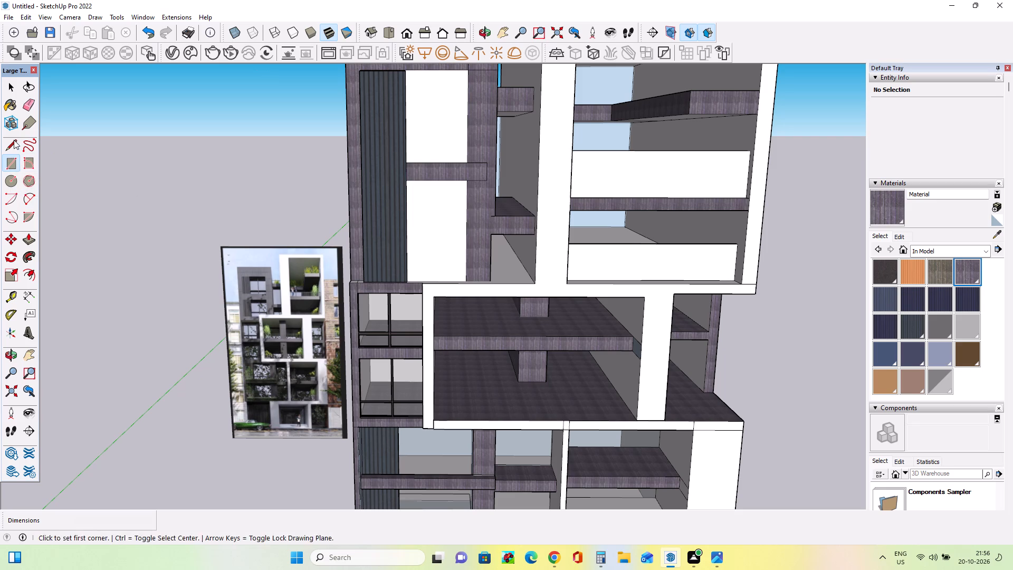
click(9, 166)
middle_drag(359, 250, 300, 257)
scroll(399, 248, up, 2)
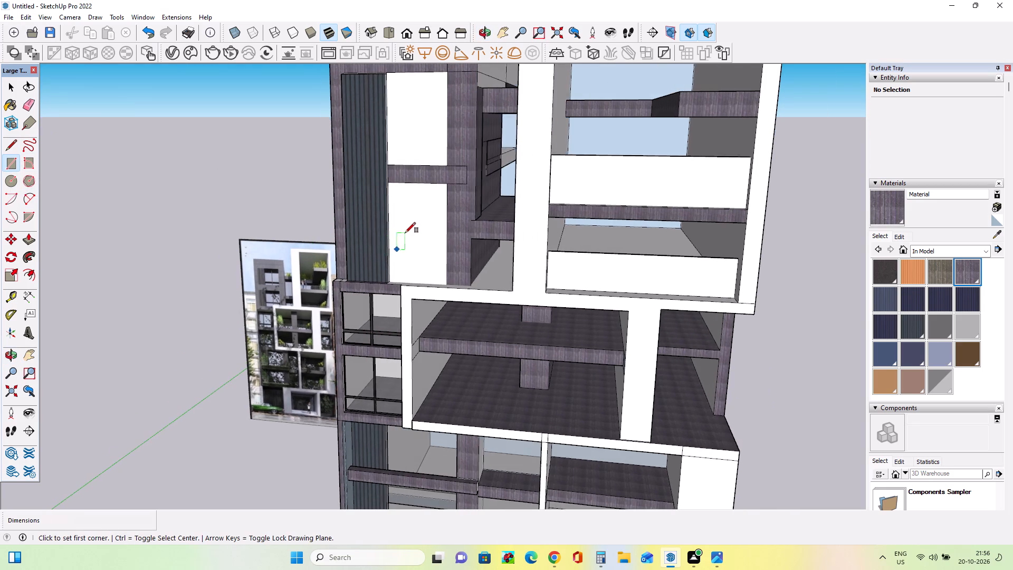
scroll(405, 233, up, 3)
click(386, 231)
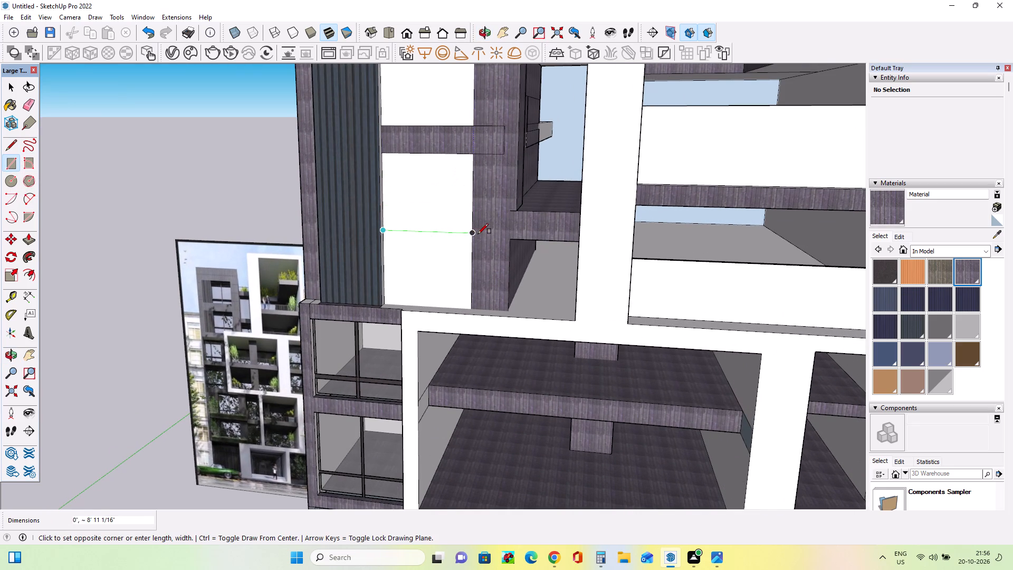
click(474, 226)
middle_drag(433, 254, 463, 261)
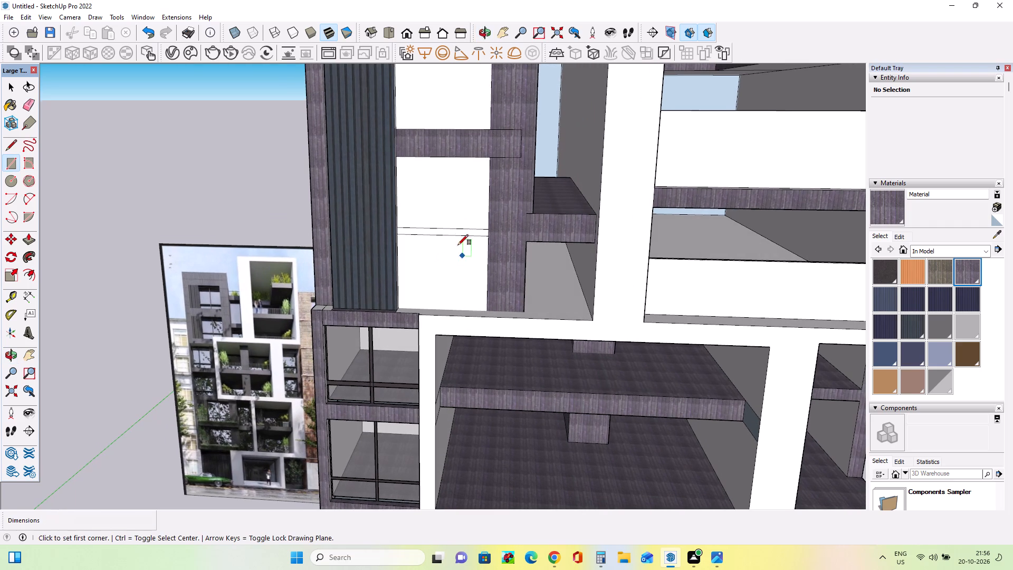
Draw a vertical mullion strip about 3" wide and 15' tall down the centre of the lower white window face.
click(438, 157)
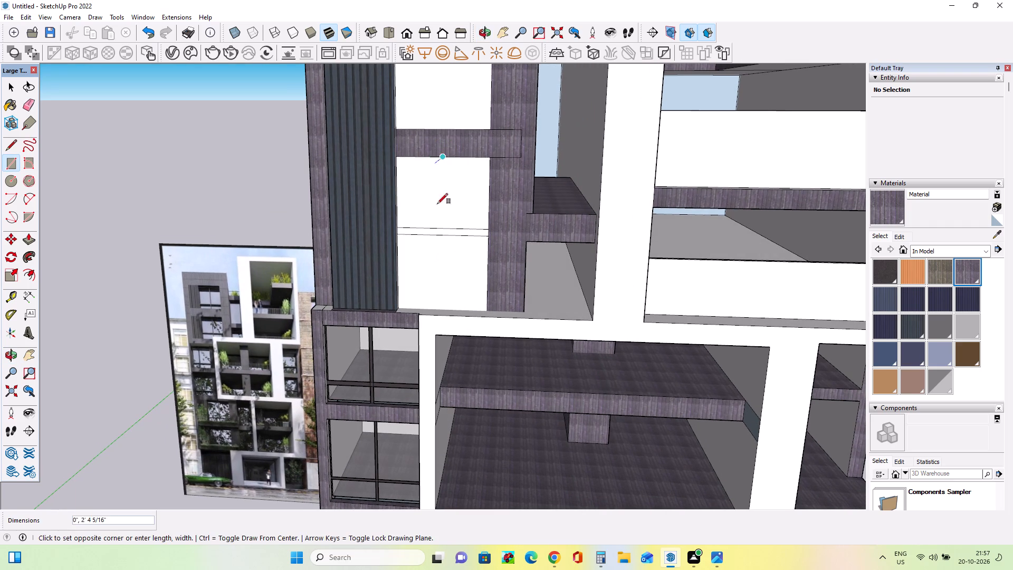
scroll(450, 309, up, 4)
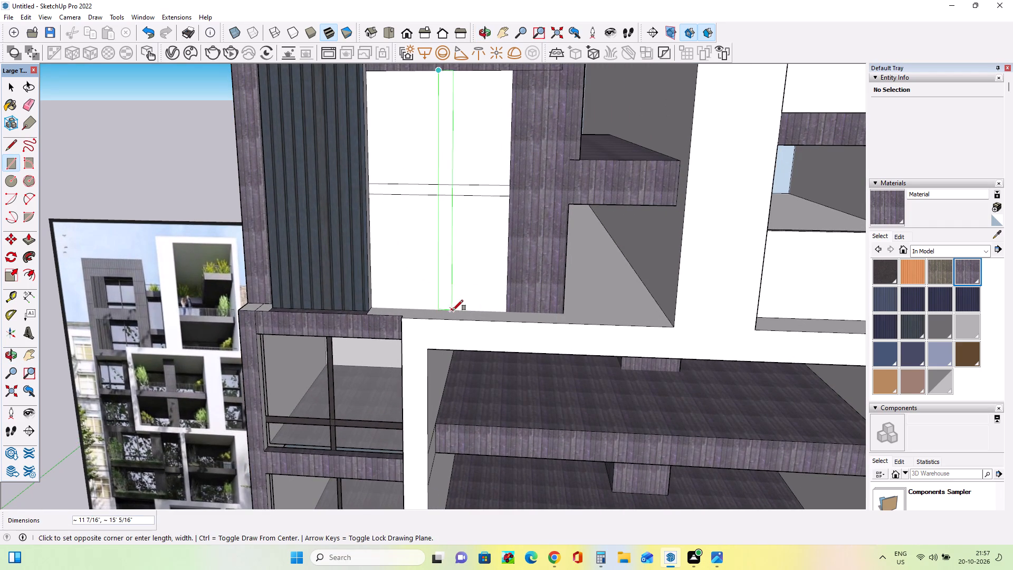
scroll(444, 309, up, 3)
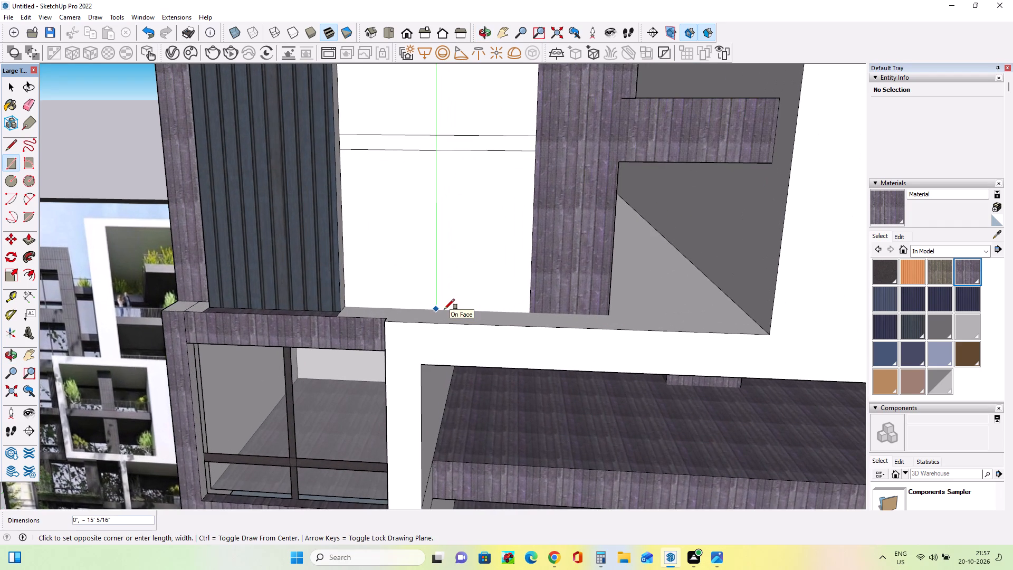
scroll(445, 311, up, 3)
click(440, 311)
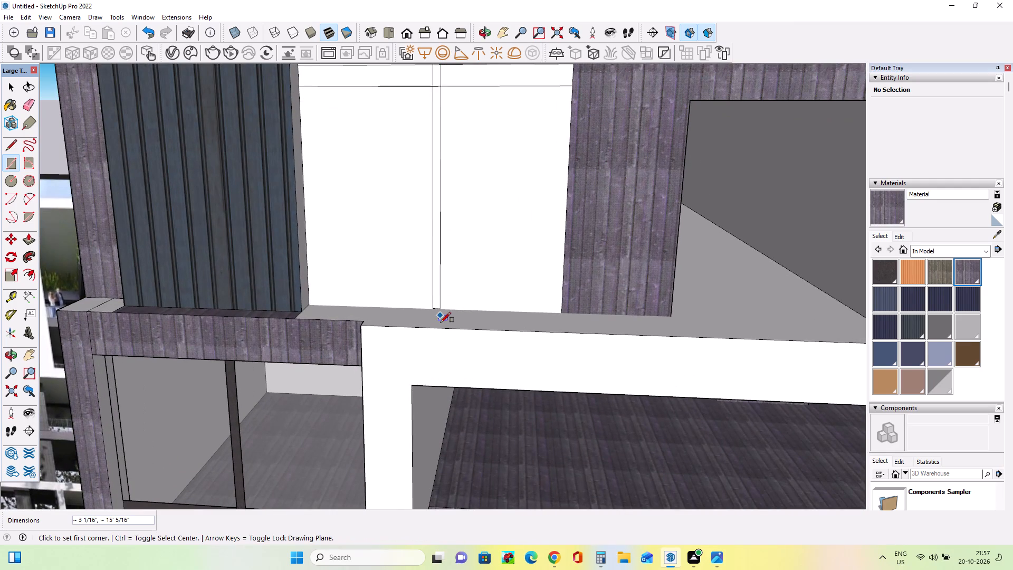
Erase the horizontal rail strip from the lower white window face, including its short segments inside the vertical mullion.
scroll(443, 321, down, 5)
scroll(444, 320, up, 1)
scroll(444, 320, down, 10)
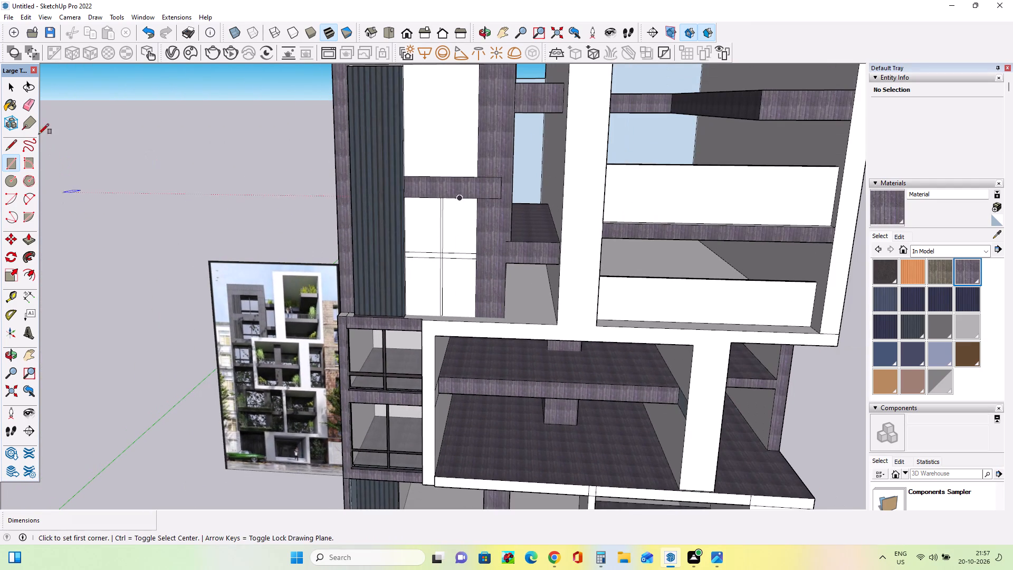
click(35, 101)
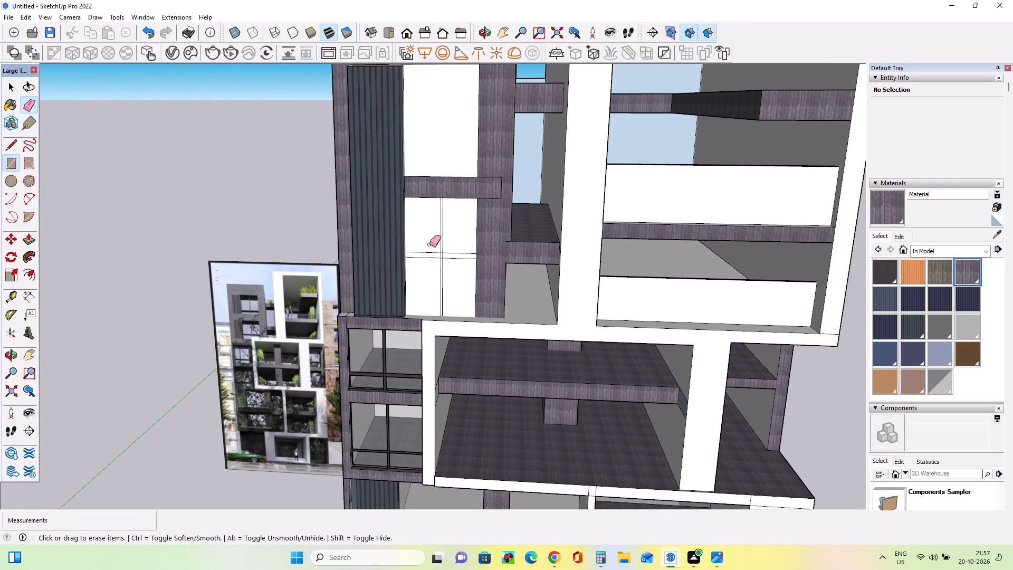
drag(429, 244, 423, 271)
drag(466, 239, 459, 271)
scroll(447, 252, up, 4)
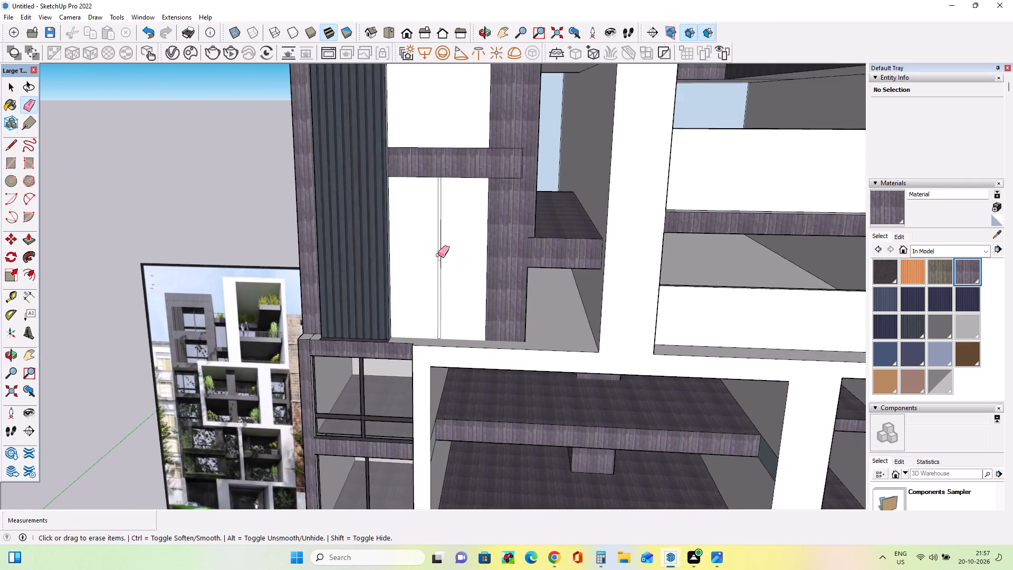
scroll(438, 255, up, 9)
scroll(440, 257, down, 1)
scroll(440, 257, up, 2)
click(445, 243)
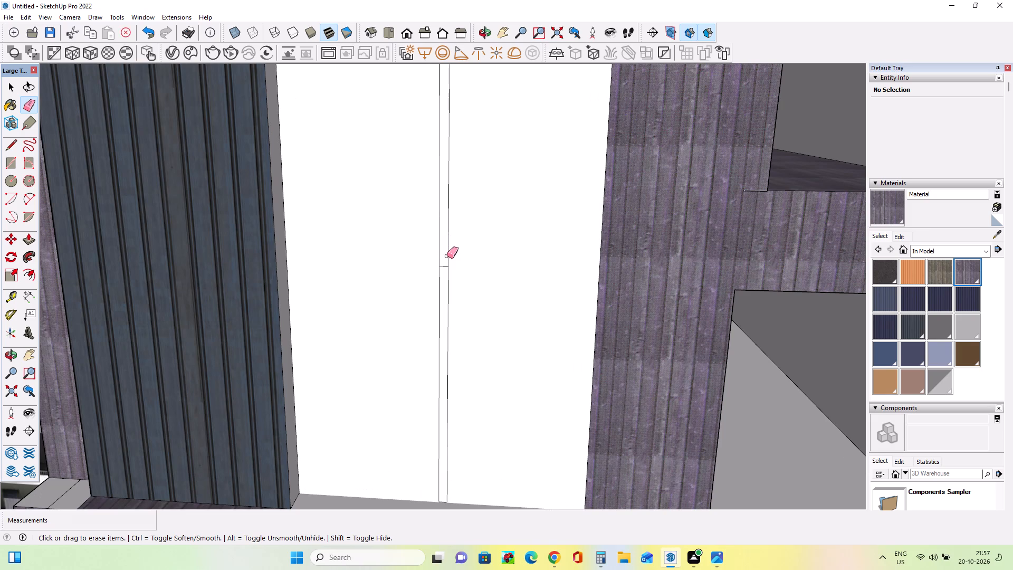
click(445, 269)
click(445, 265)
Draw a thin horizontal rail strip about 8' 11" long across the lower part of the lower white window face.
scroll(400, 313, down, 16)
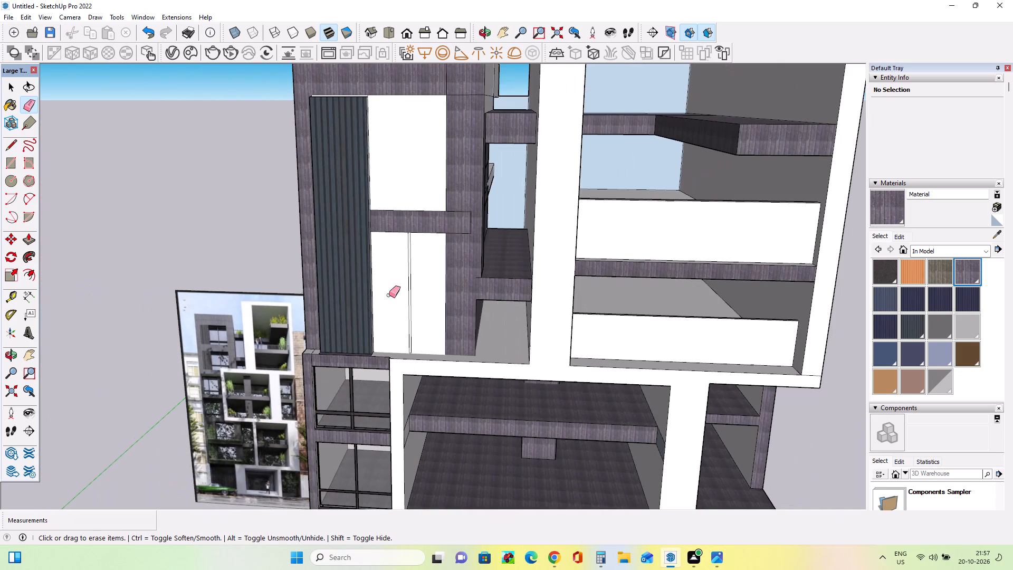
middle_drag(390, 300, 387, 330)
click(14, 169)
middle_drag(364, 353, 357, 324)
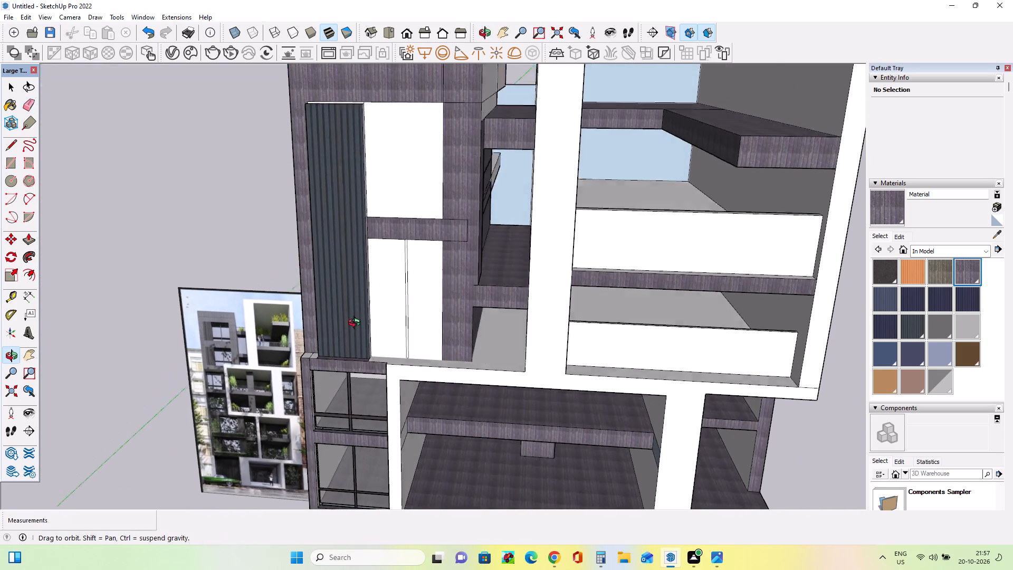
middle_drag(357, 324, 351, 299)
scroll(356, 286, up, 1)
scroll(357, 284, down, 1)
scroll(358, 283, up, 6)
middle_click(374, 277)
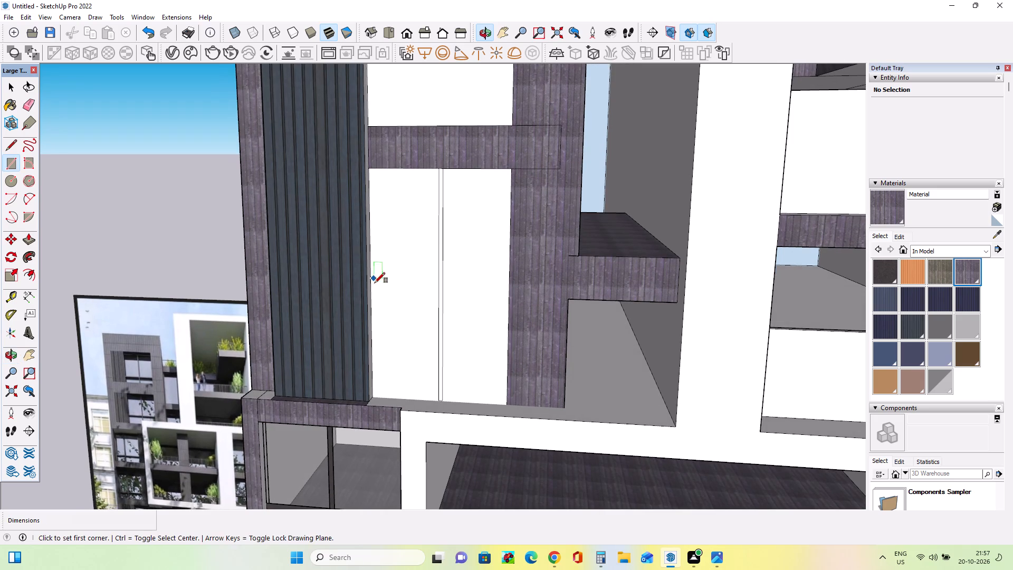
middle_drag(358, 335, 316, 335)
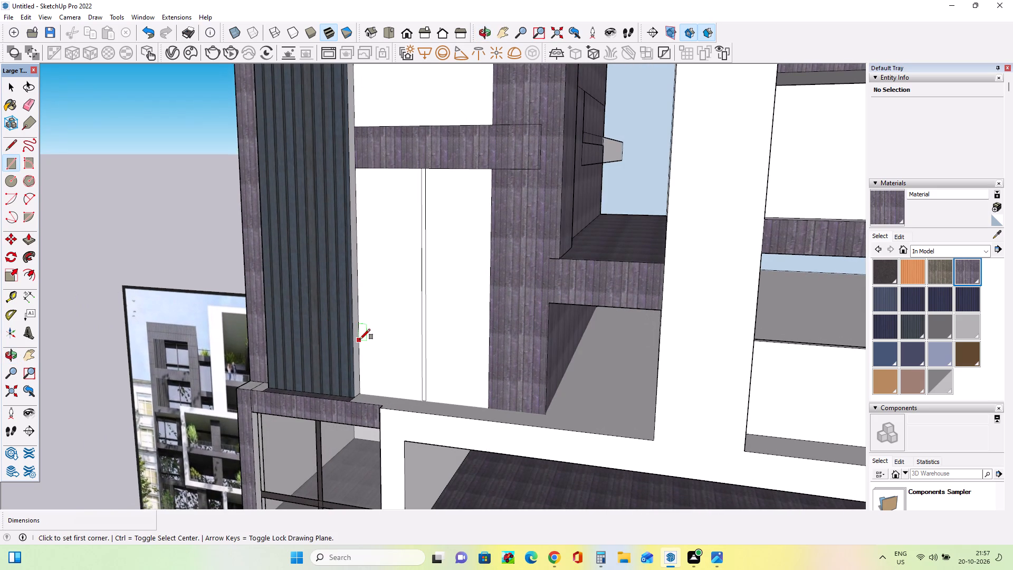
click(360, 339)
middle_drag(501, 373, 515, 313)
scroll(489, 320, up, 3)
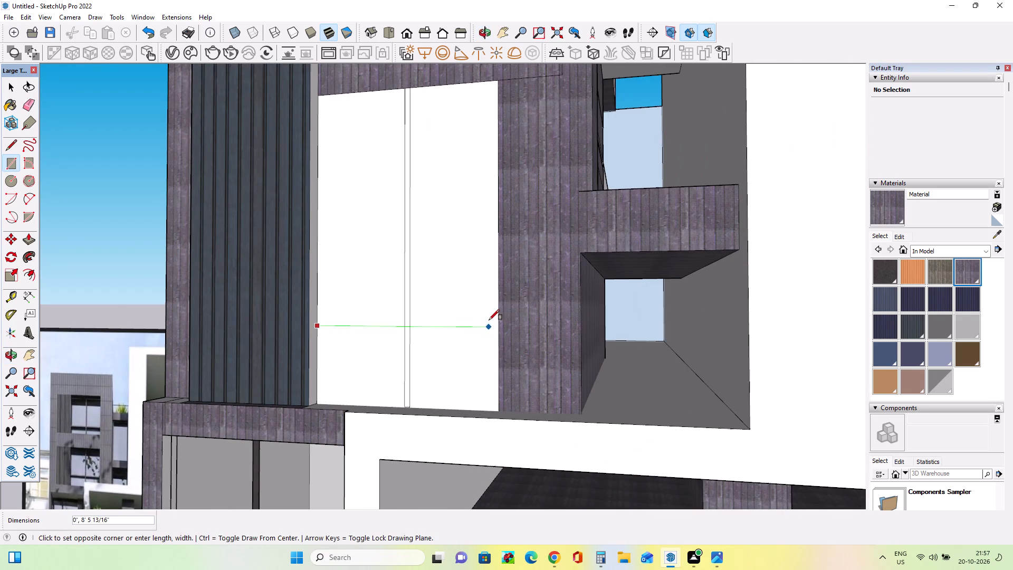
scroll(497, 322, up, 2)
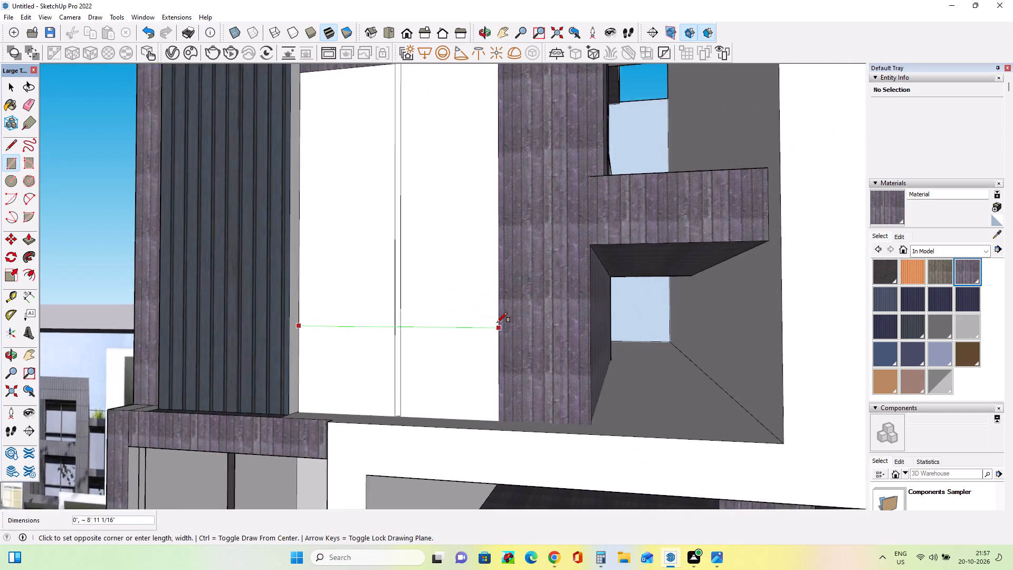
scroll(497, 322, up, 2)
click(497, 321)
scroll(484, 352, down, 9)
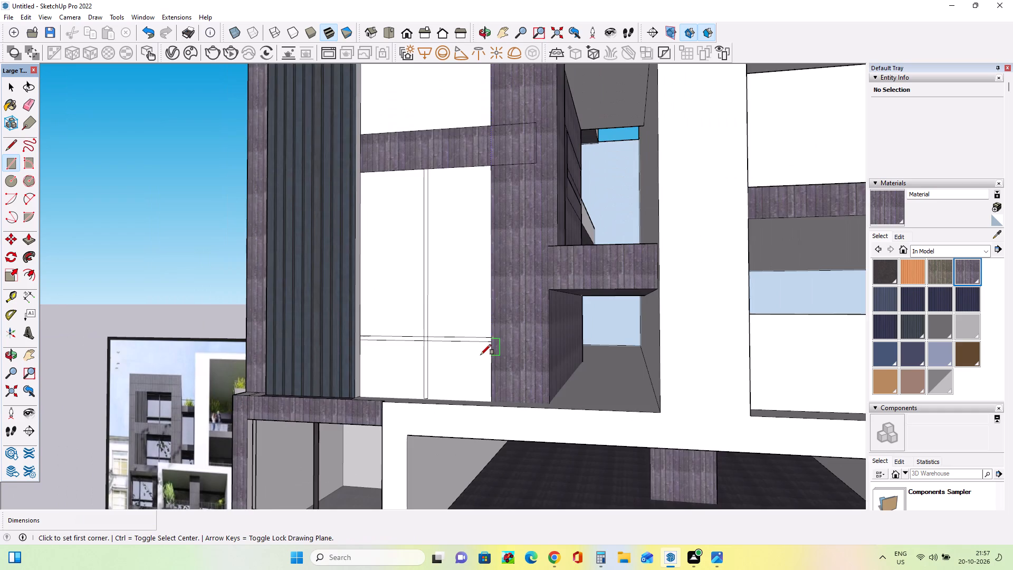
Draw a vertical mullion strip about 3" wide and 13' tall down the centre of the upper white window face.
scroll(481, 355, down, 5)
middle_drag(484, 364, 497, 414)
scroll(418, 230, up, 5)
middle_drag(426, 260, 352, 274)
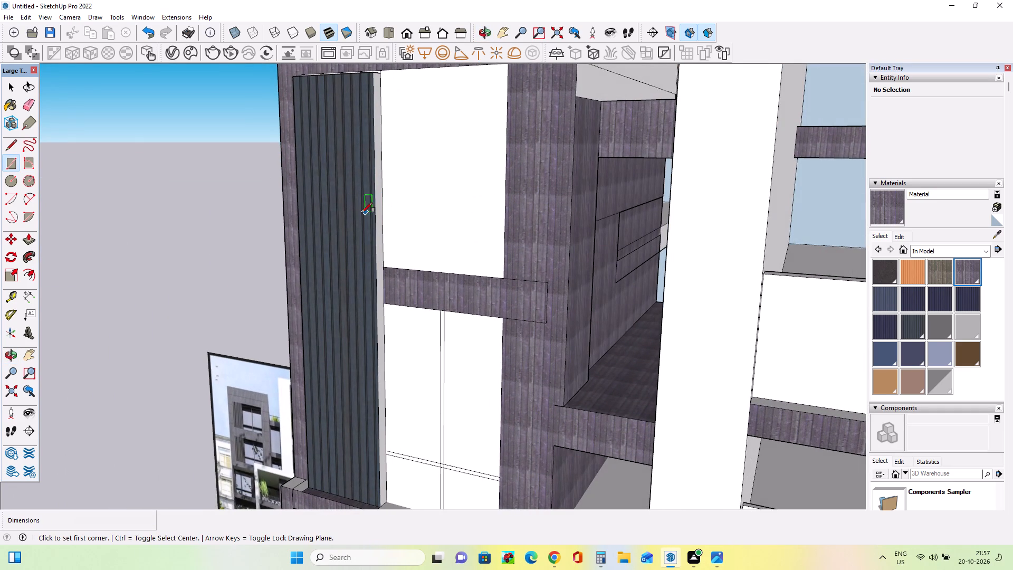
middle_drag(383, 236, 546, 303)
scroll(548, 301, down, 4)
middle_drag(525, 300, 474, 285)
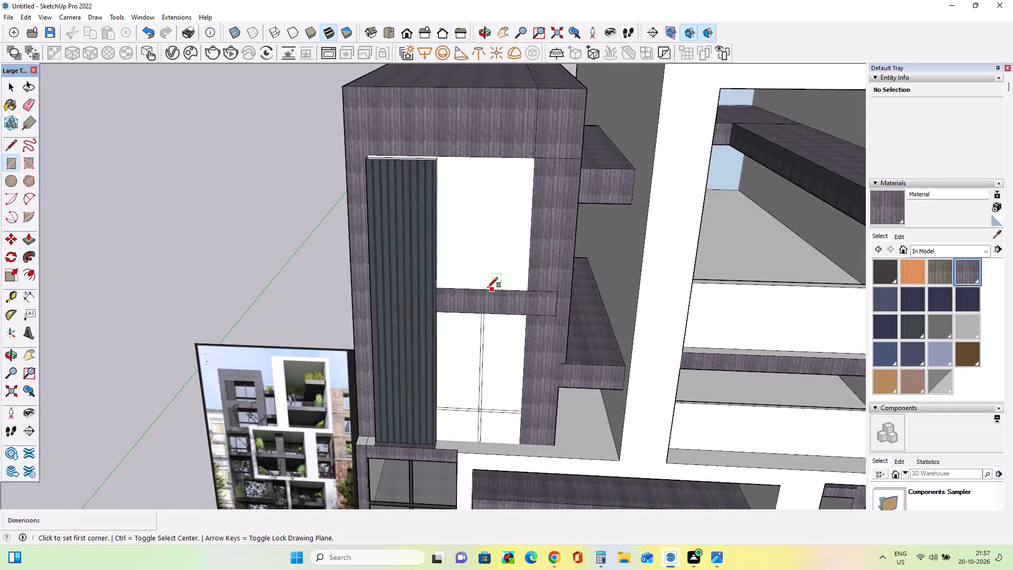
click(479, 288)
middle_drag(482, 184, 475, 96)
scroll(485, 104, up, 3)
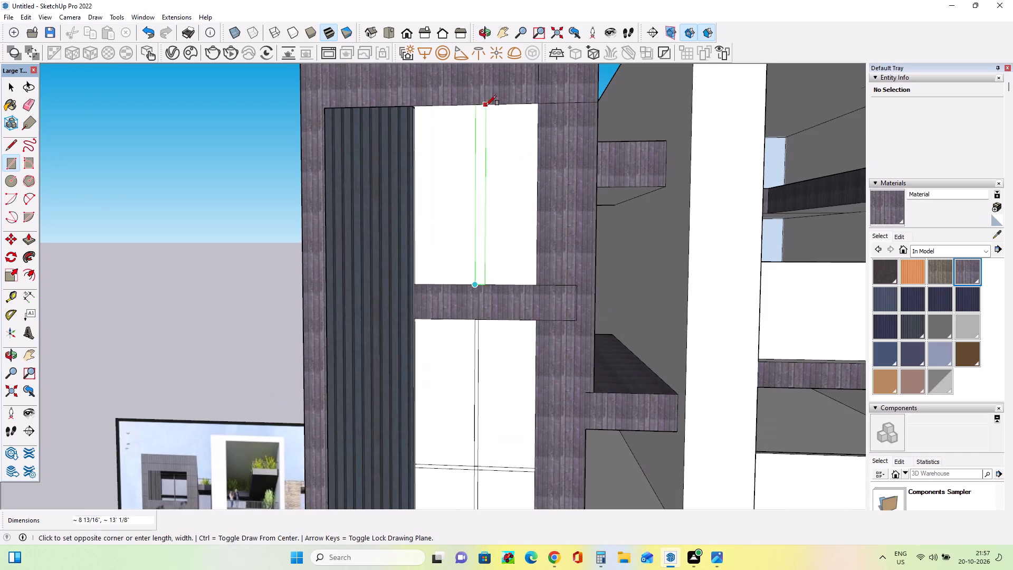
scroll(484, 108, up, 8)
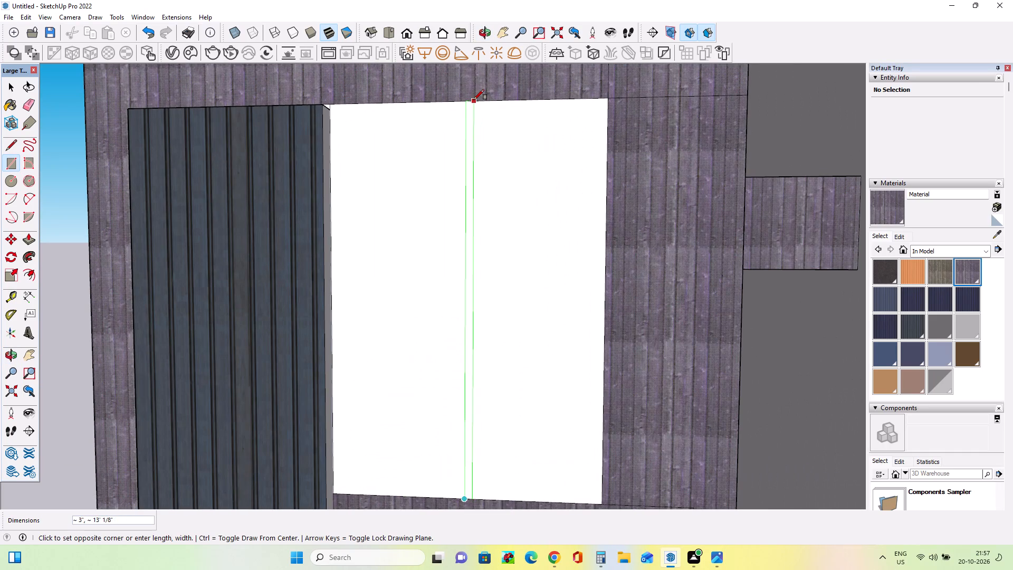
click(474, 100)
Draw a horizontal rail strip about 8' 11" long and 3" high across the lower part of the upper white window face.
middle_drag(453, 255, 381, 258)
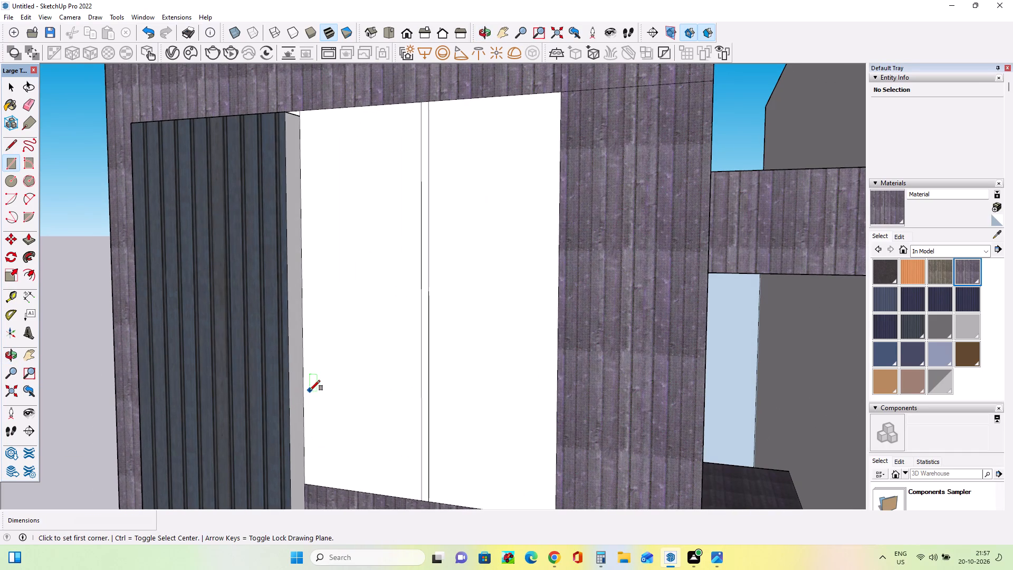
click(302, 374)
middle_drag(483, 410, 560, 400)
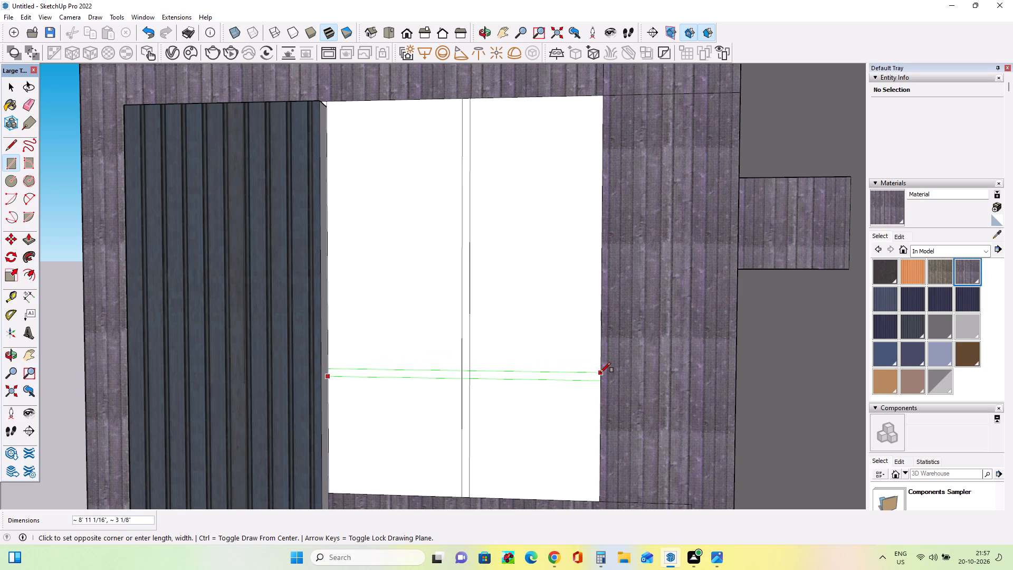
click(600, 373)
Paint the upper window's vertical mullion and horizontal rail with the Asphalt New material.
scroll(486, 411, down, 2)
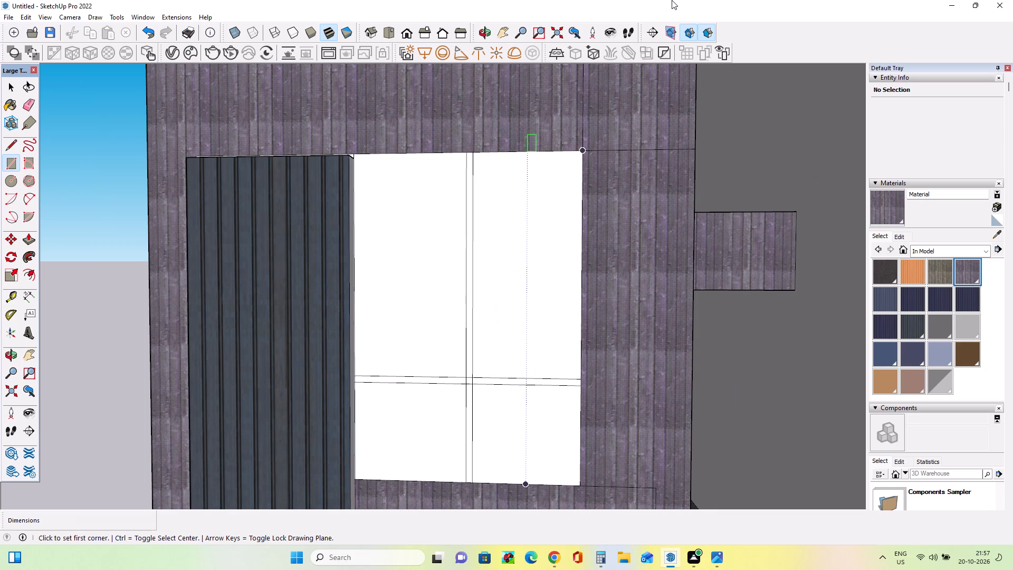
click(888, 268)
click(469, 338)
scroll(470, 416, up, 3)
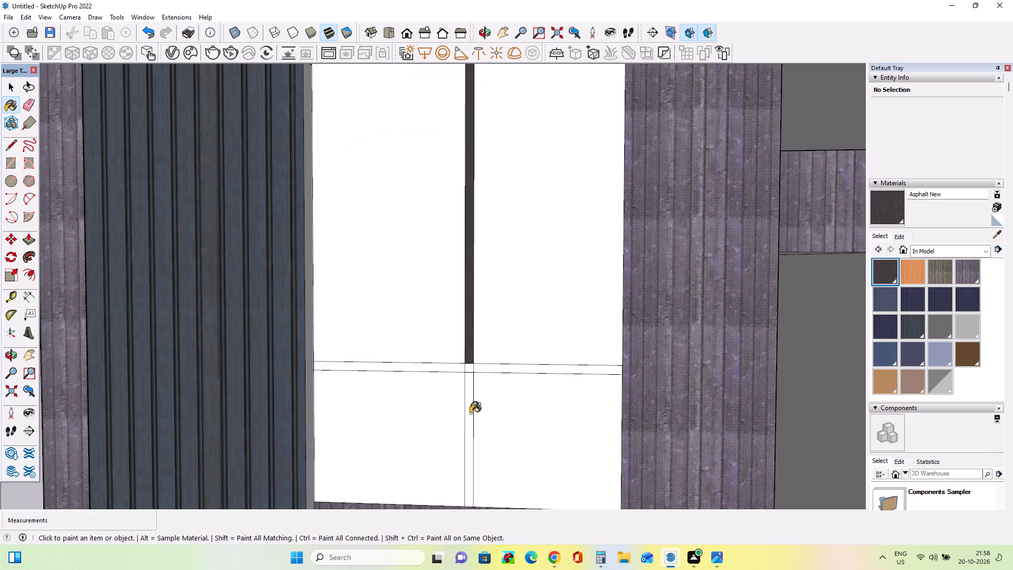
scroll(470, 413, up, 1)
click(466, 396)
click(469, 362)
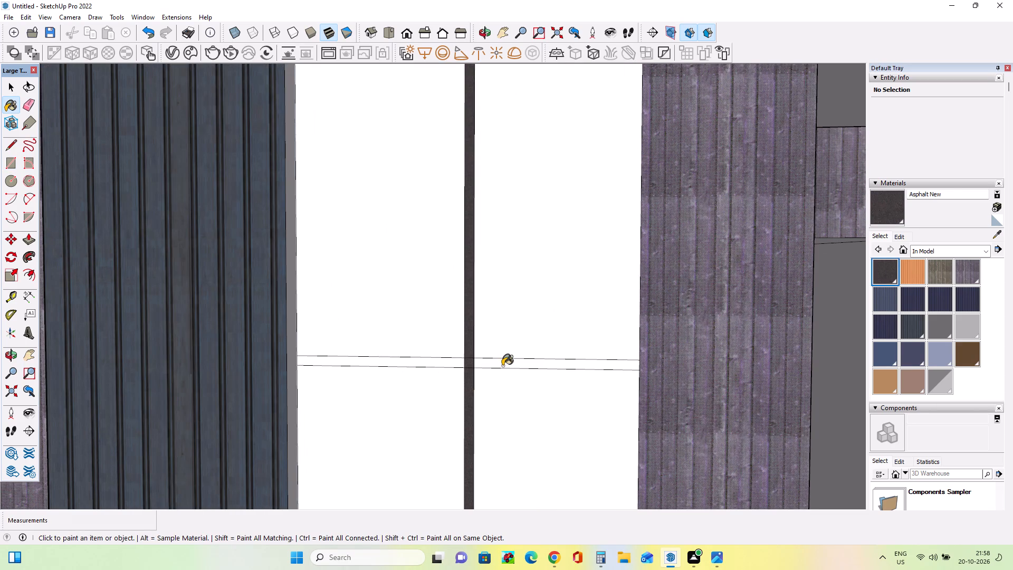
click(502, 366)
click(445, 362)
Paint the lower window's vertical mullion and horizontal rail with the Asphalt New material.
scroll(448, 358, down, 5)
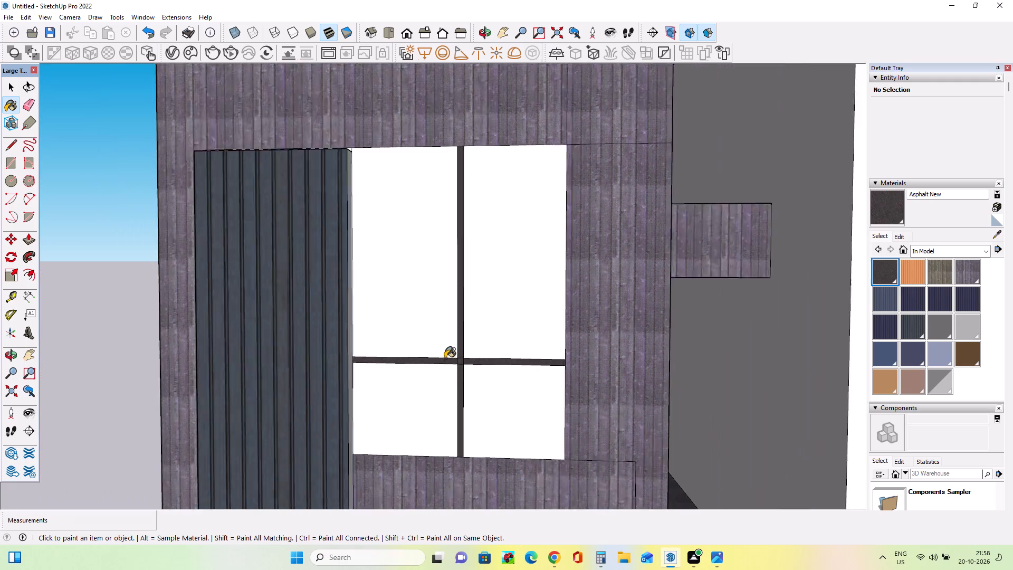
scroll(445, 358, down, 16)
scroll(438, 469, up, 7)
scroll(439, 473, down, 1)
scroll(439, 473, up, 3)
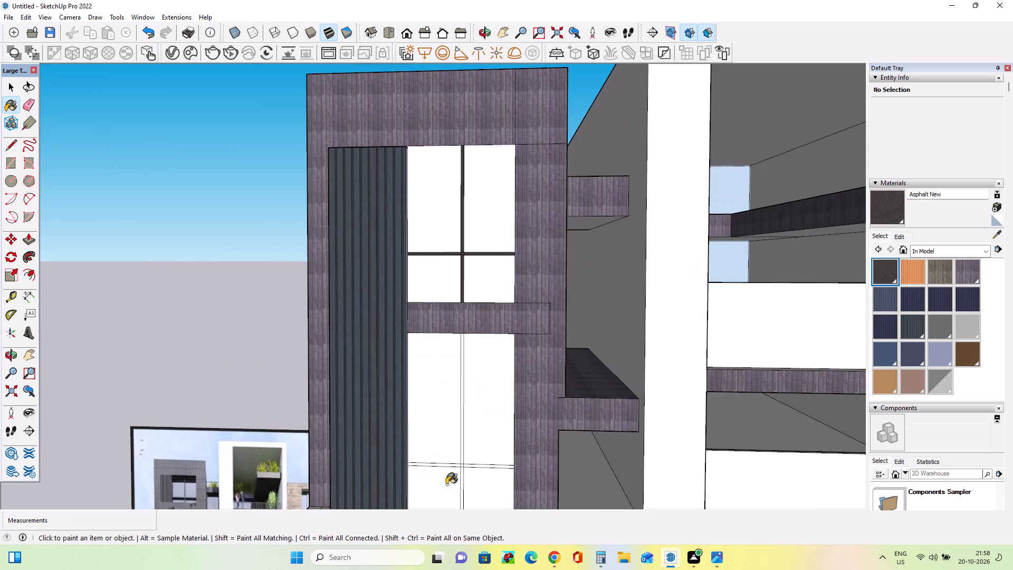
click(463, 463)
scroll(463, 463, up, 4)
scroll(463, 463, down, 1)
scroll(462, 463, up, 5)
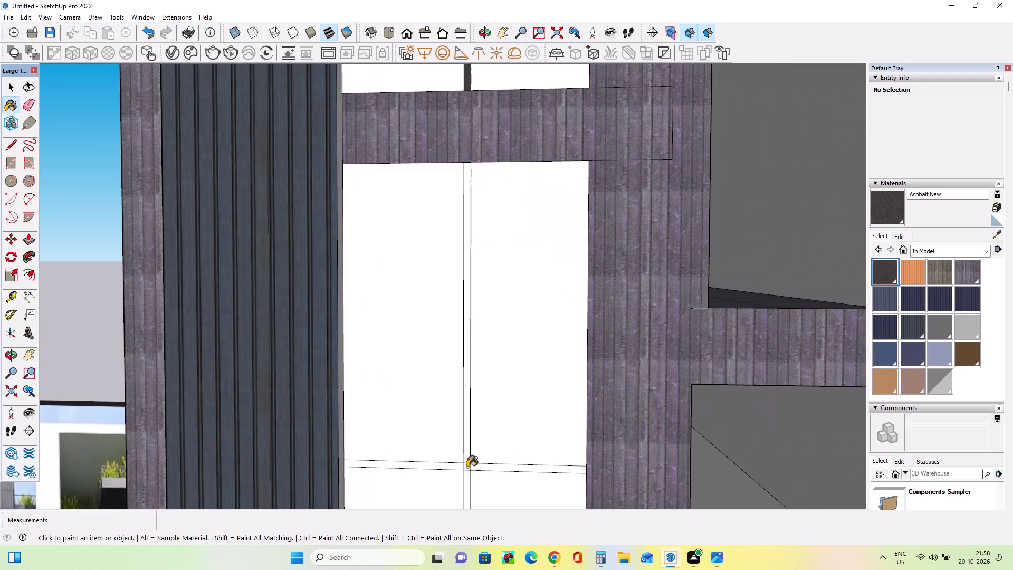
click(467, 467)
click(470, 449)
click(489, 467)
click(466, 481)
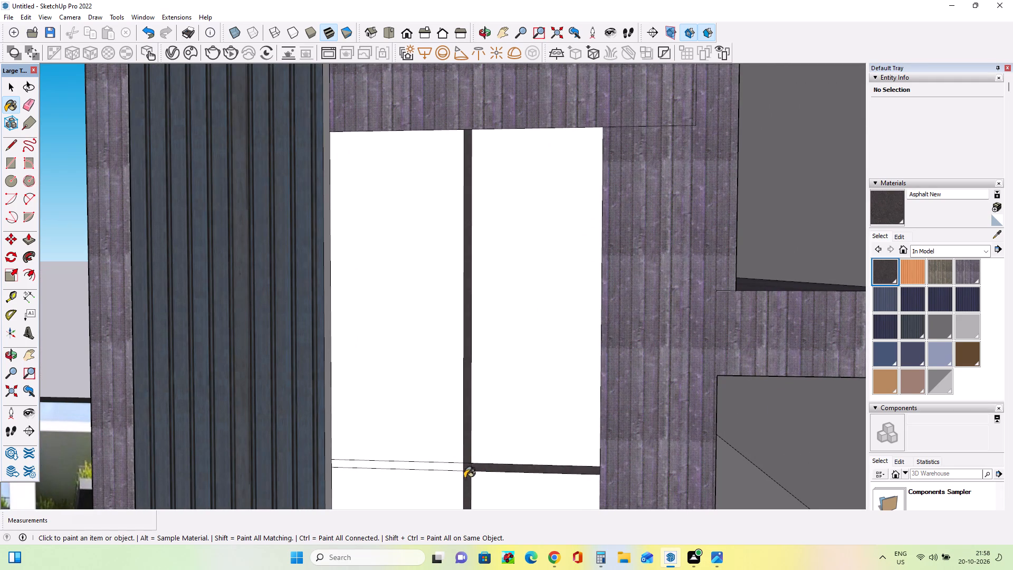
click(448, 465)
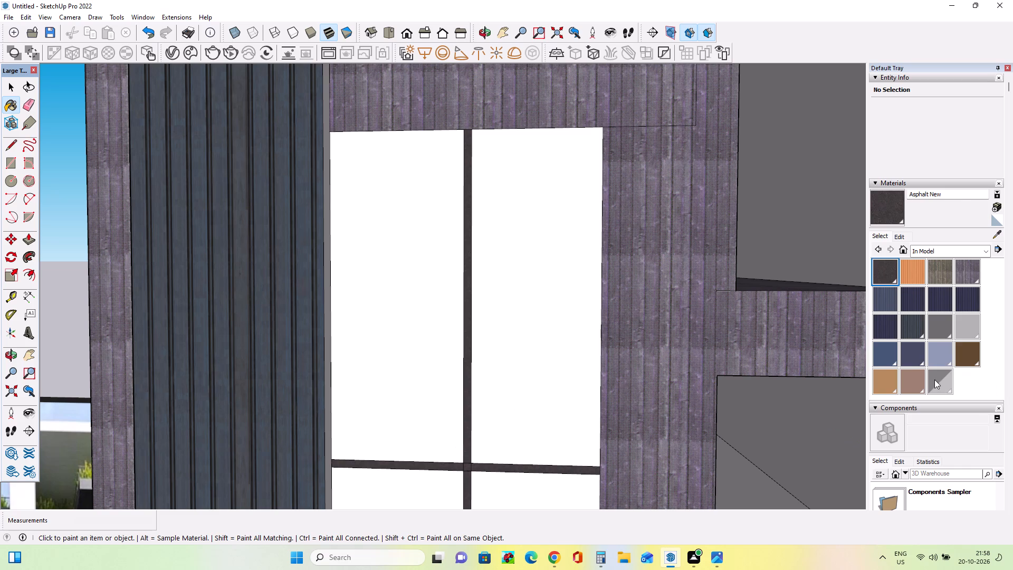
Apply Translucent Glass Gray to all four panes of the lower window and all four panes of the upper window.
click(934, 379)
click(427, 368)
click(509, 374)
click(522, 501)
click(424, 487)
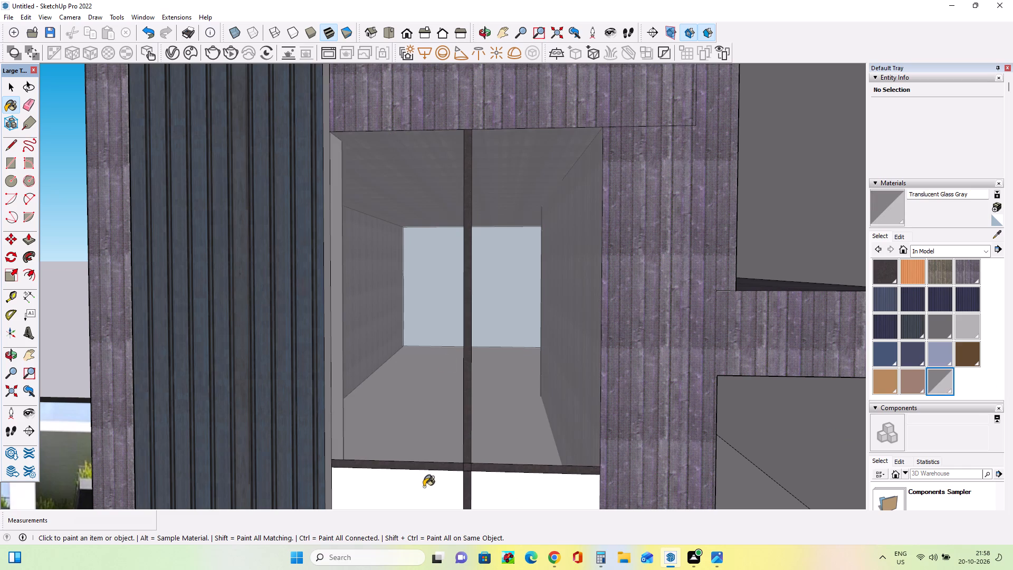
scroll(485, 435, down, 14)
click(506, 309)
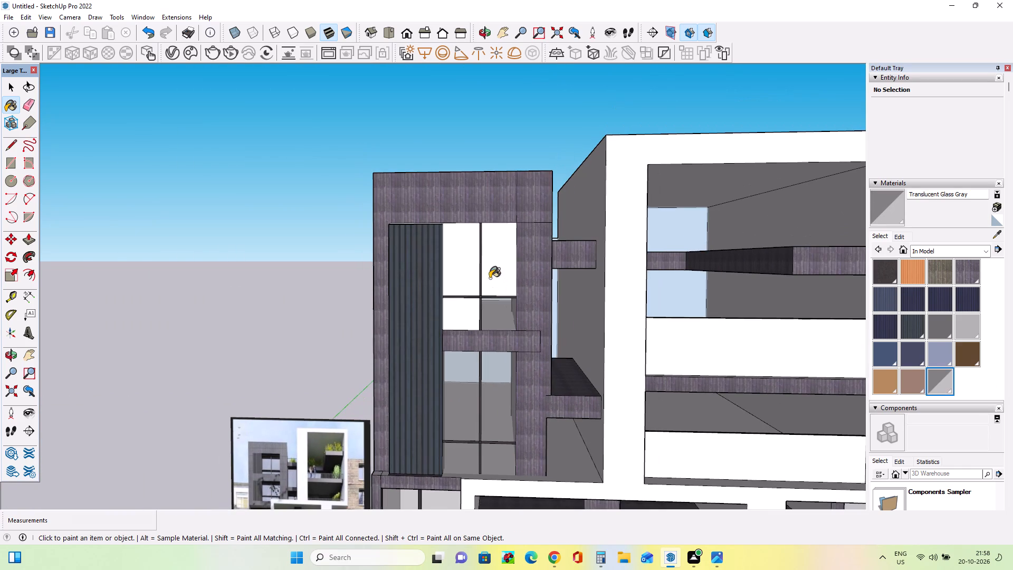
click(490, 278)
click(452, 281)
click(458, 321)
Examine the glazed windows and the overall facade beside the reference photo.
middle_drag(467, 369, 393, 382)
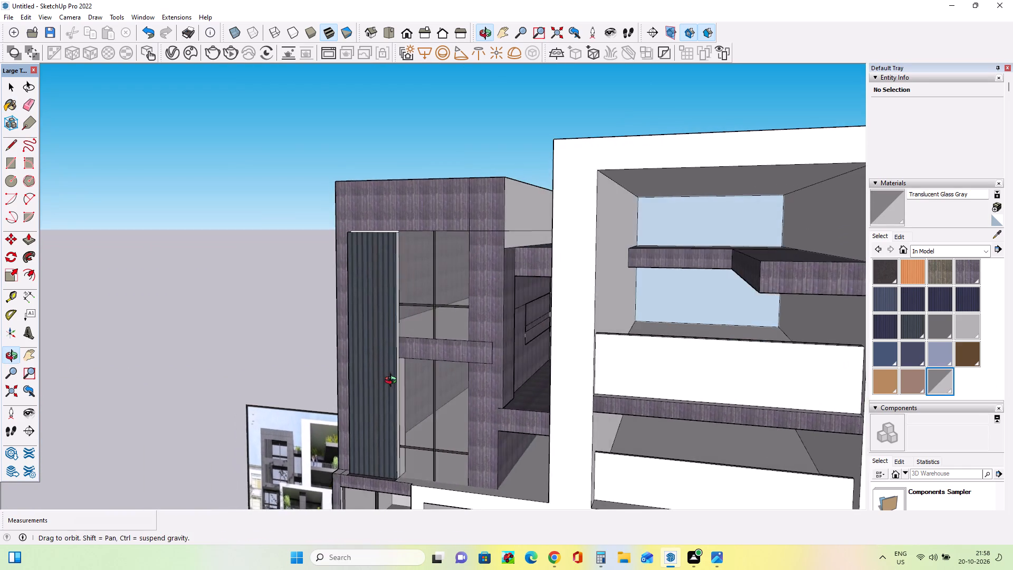
middle_drag(393, 382, 427, 395)
middle_drag(451, 350, 523, 329)
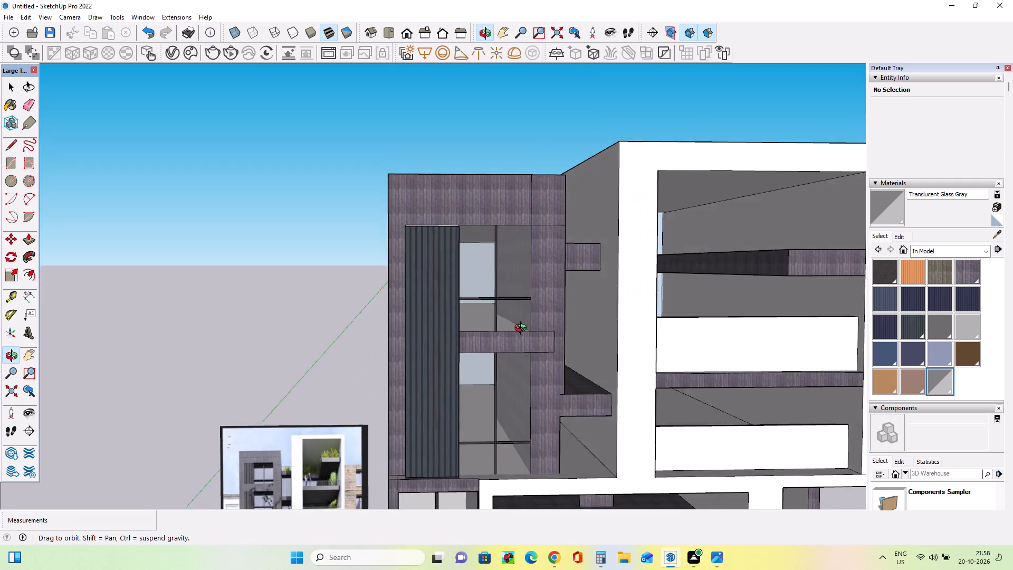
middle_drag(523, 329, 498, 330)
scroll(427, 324, down, 7)
middle_drag(462, 368, 485, 309)
scroll(427, 374, down, 4)
middle_drag(485, 449, 456, 457)
scroll(448, 399, up, 4)
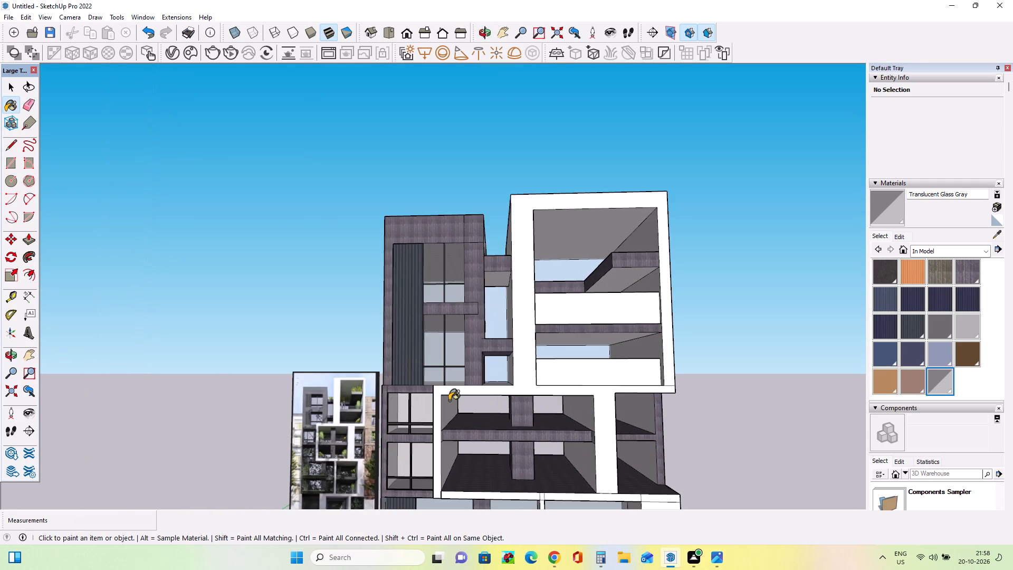
scroll(449, 401, down, 8)
scroll(455, 477, up, 3)
scroll(455, 477, down, 1)
scroll(455, 476, up, 1)
middle_drag(456, 474, 475, 478)
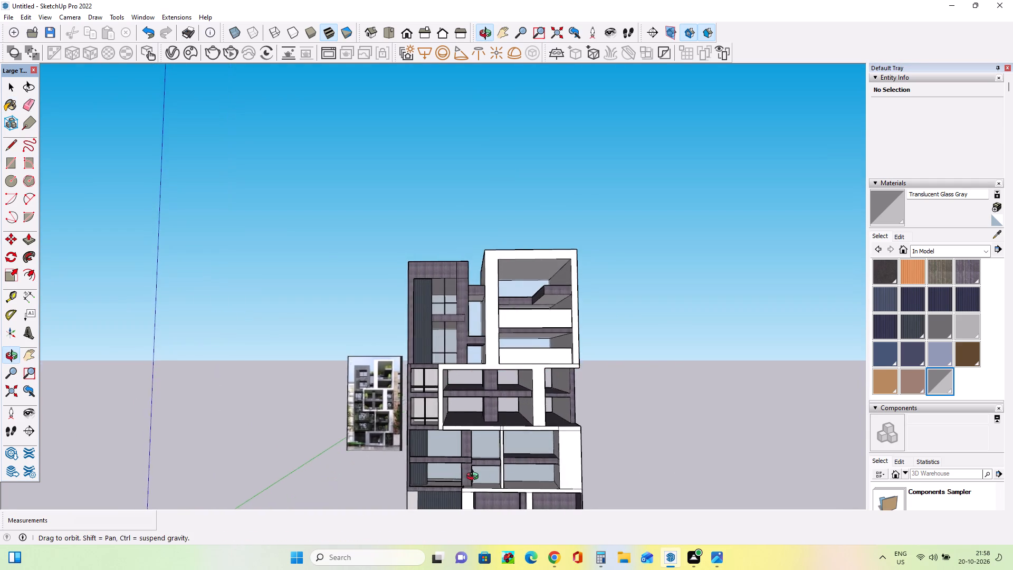
middle_drag(475, 478, 477, 489)
Apply Translucent Glass Gray to the upper white balcony panel in the white-framed top block.
scroll(455, 360, up, 3)
middle_drag(524, 384, 511, 421)
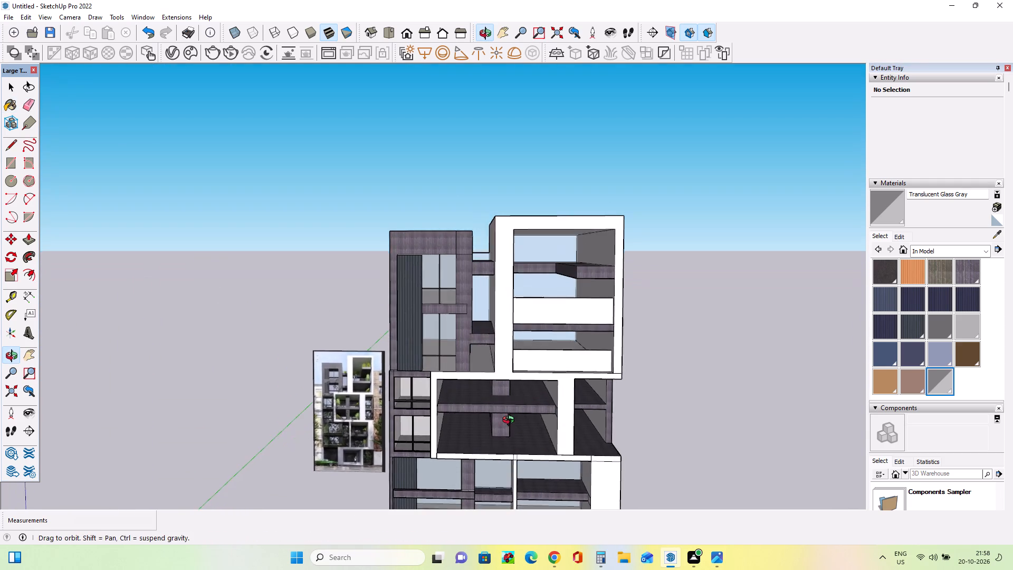
middle_drag(511, 421, 484, 422)
middle_drag(536, 346, 526, 404)
scroll(500, 357, up, 1)
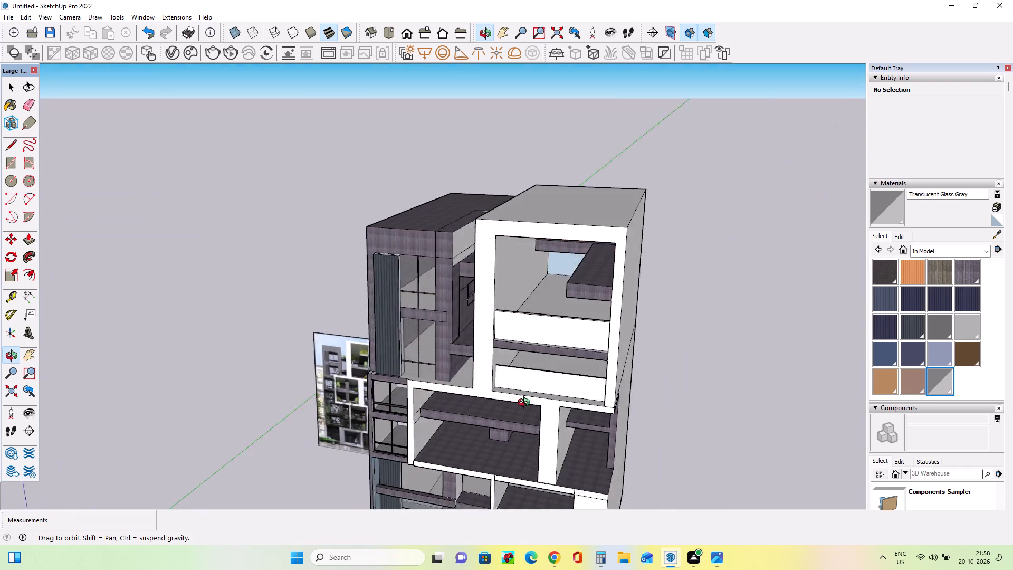
middle_drag(526, 404, 544, 381)
click(587, 313)
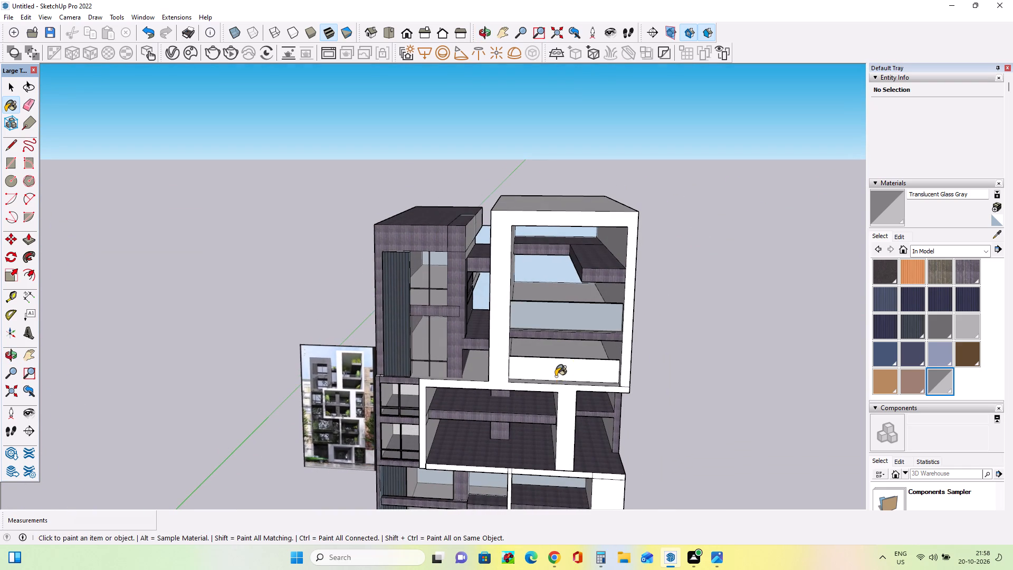
Undo the Translucent Glass Gray finish on the two white balcony panels in the white-framed top block.
click(556, 376)
key(ctrl+z)
key(ctrl+z)
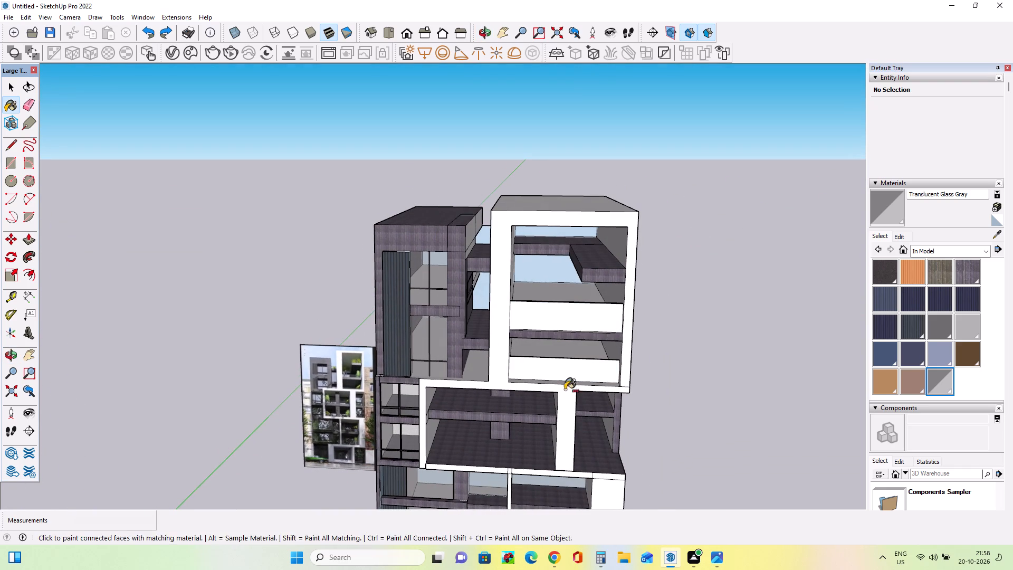
Paint the ground-floor shutter panel with Blinds Roman Hobbled Blue from the Window Coverings collection.
middle_drag(486, 354, 367, 372)
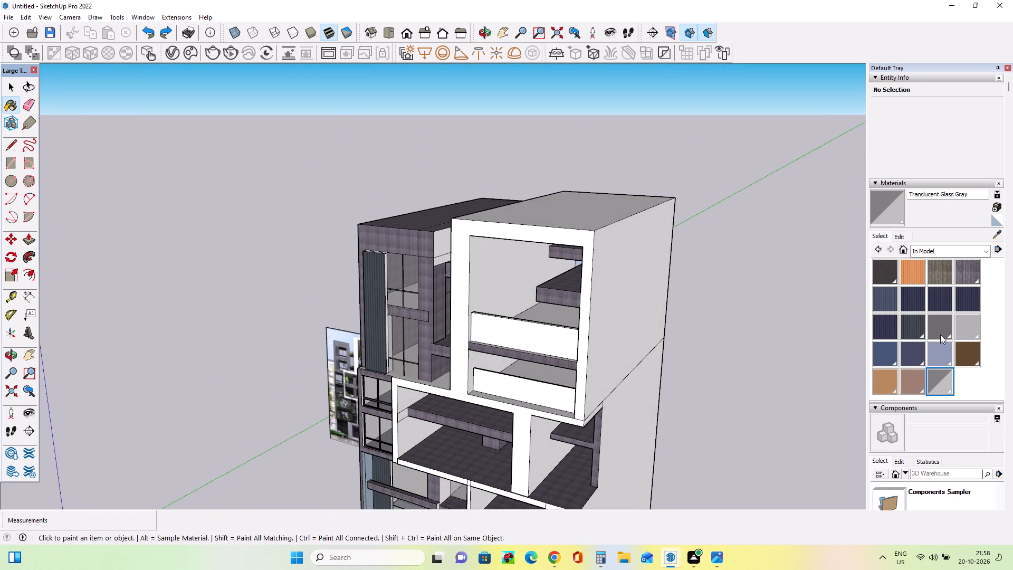
click(955, 251)
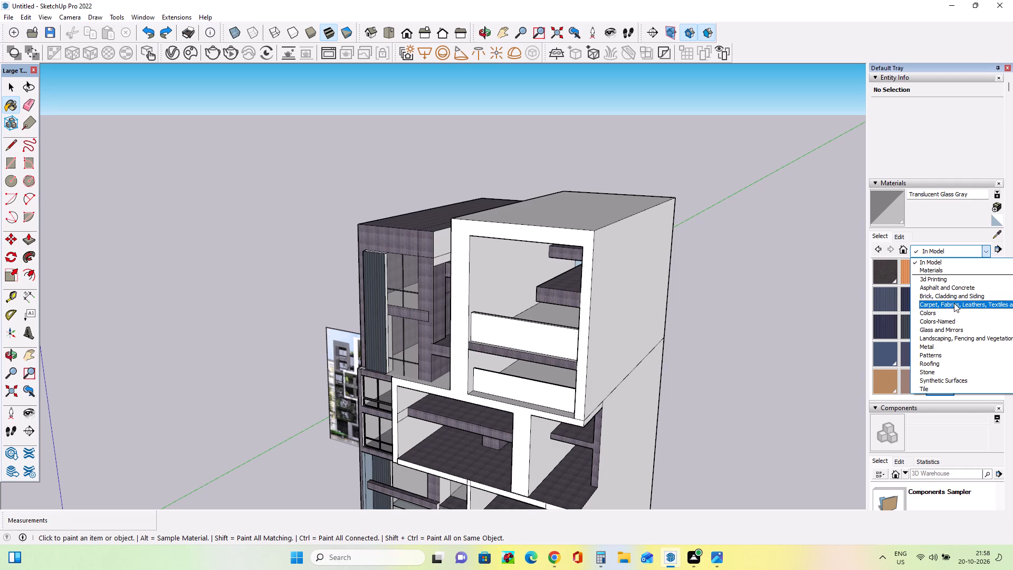
scroll(954, 303, up, 3)
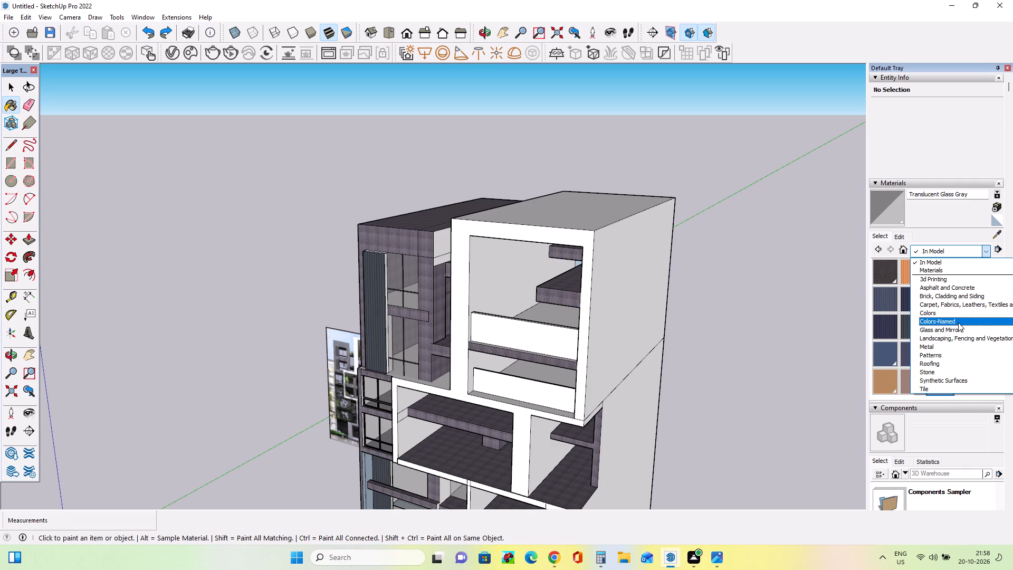
scroll(952, 384, down, 4)
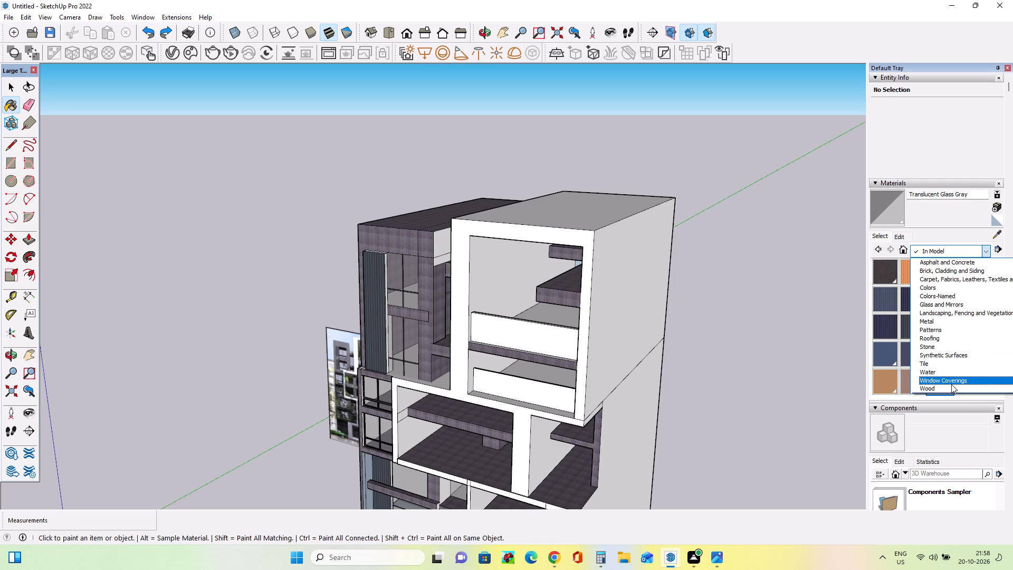
scroll(951, 384, down, 4)
click(951, 381)
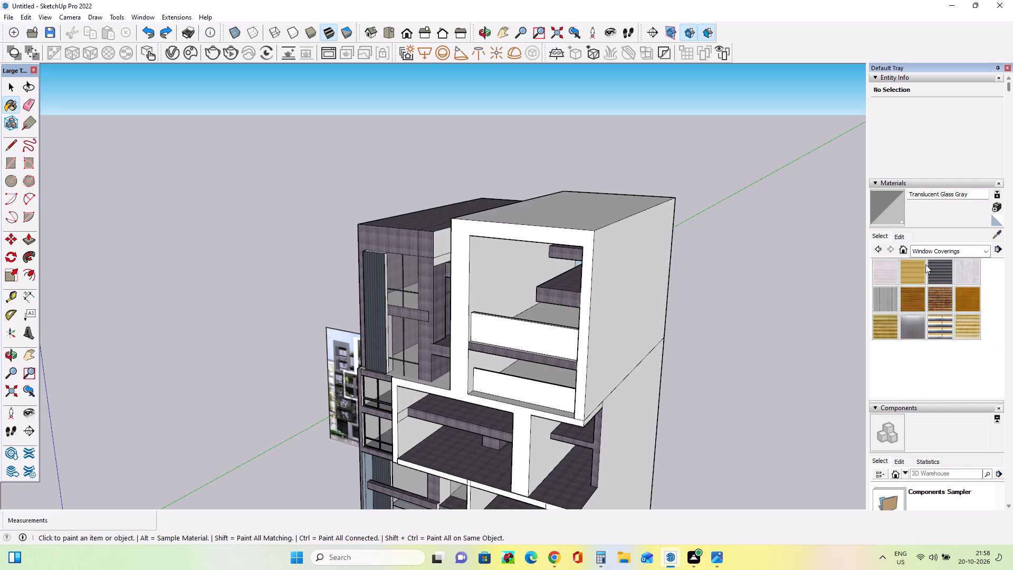
click(944, 249)
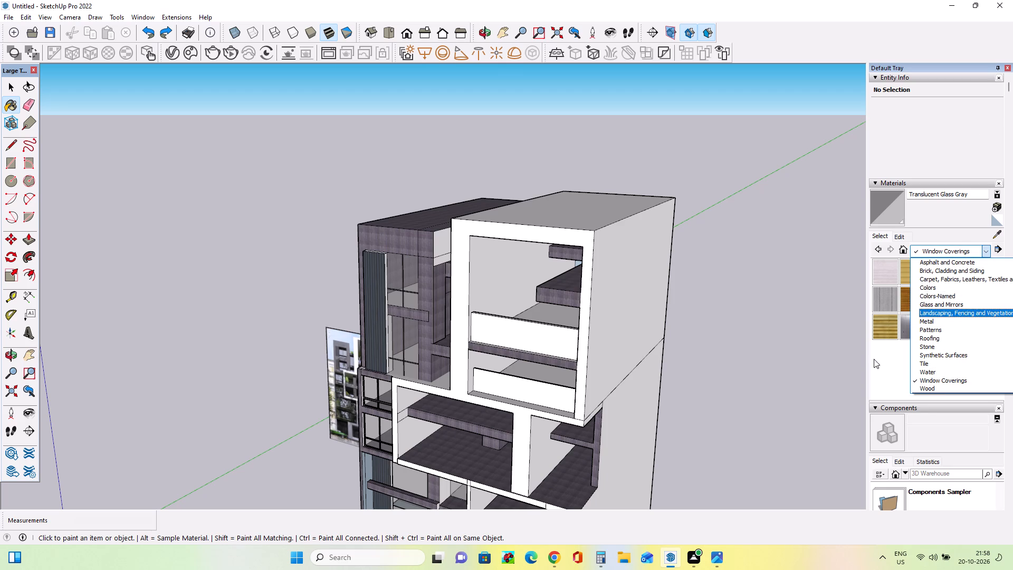
click(878, 375)
click(941, 270)
scroll(883, 384, down, 4)
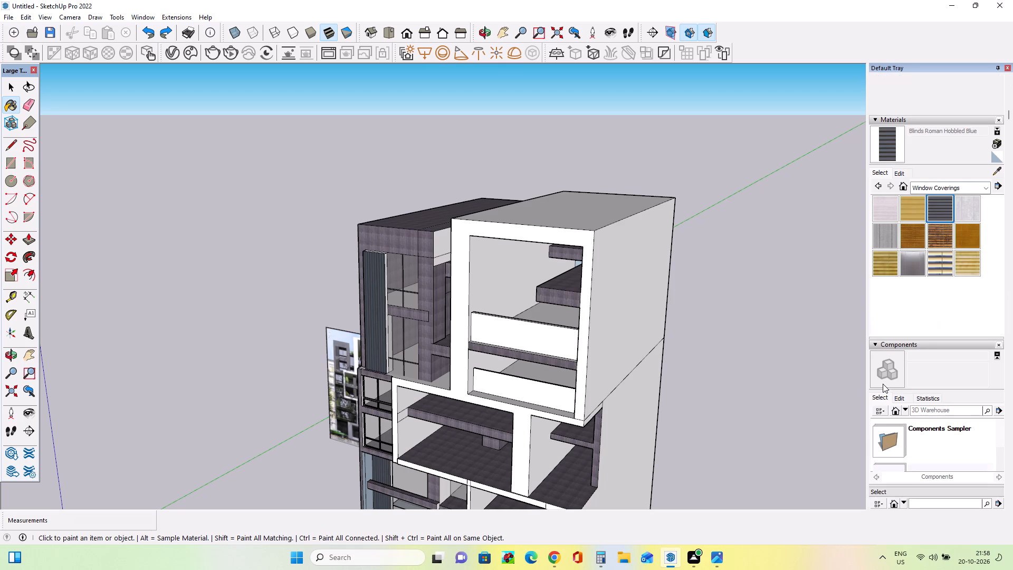
scroll(883, 384, down, 2)
scroll(423, 424, down, 5)
scroll(515, 398, down, 3)
middle_drag(434, 421, 605, 284)
scroll(605, 284, down, 3)
scroll(584, 353, down, 5)
scroll(496, 468, up, 10)
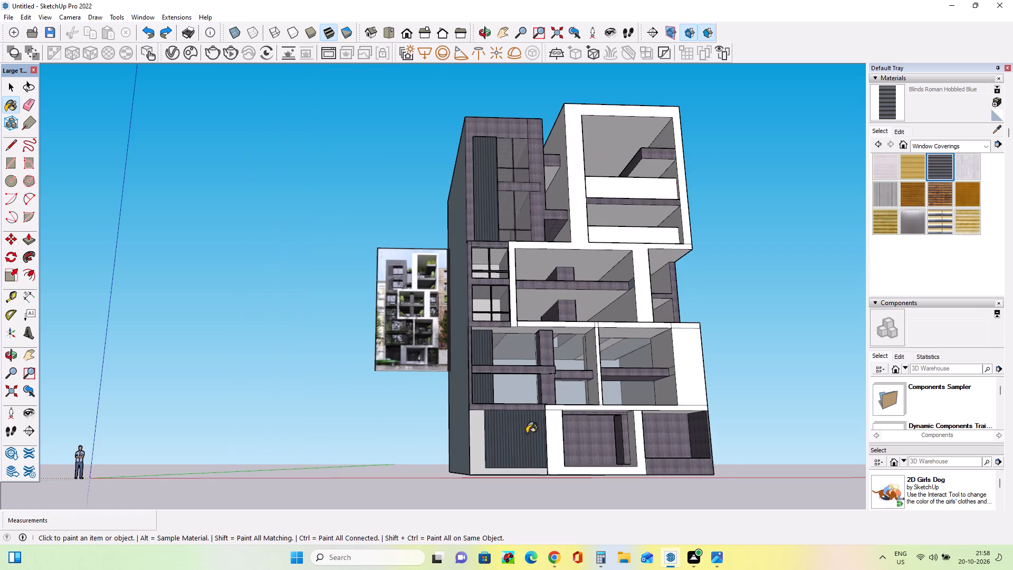
click(527, 432)
Create a new material from Blinds Roman Hobbled Blue with a 3' texture width and paint the ground-floor shutter with it.
middle_drag(513, 421, 450, 449)
scroll(497, 459, up, 13)
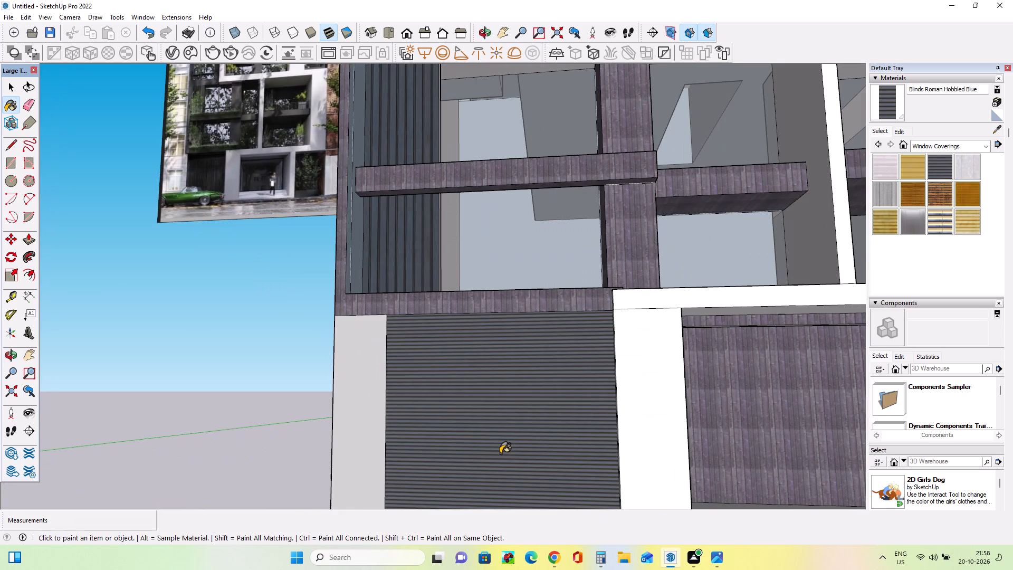
scroll(543, 310, up, 1)
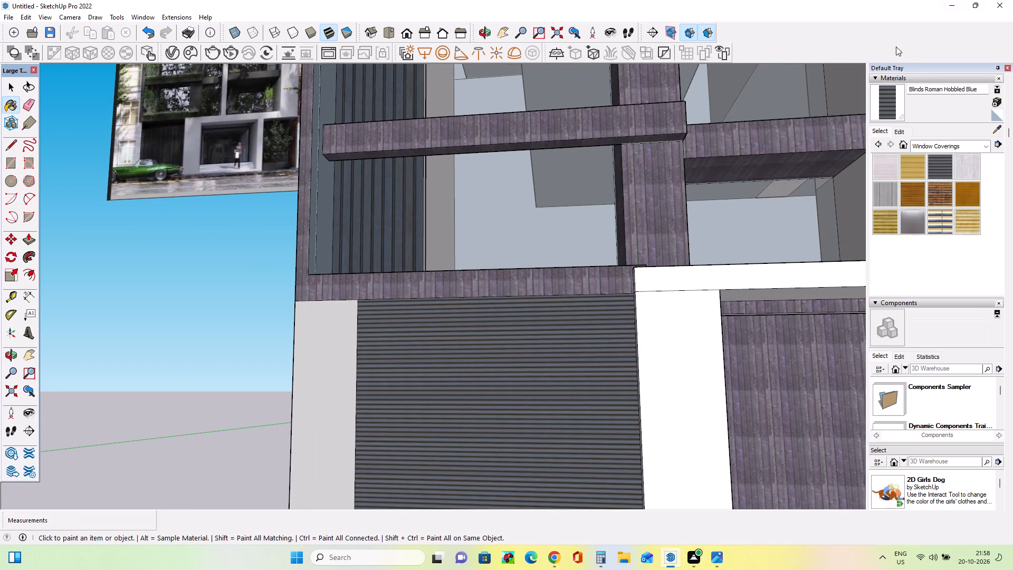
click(993, 102)
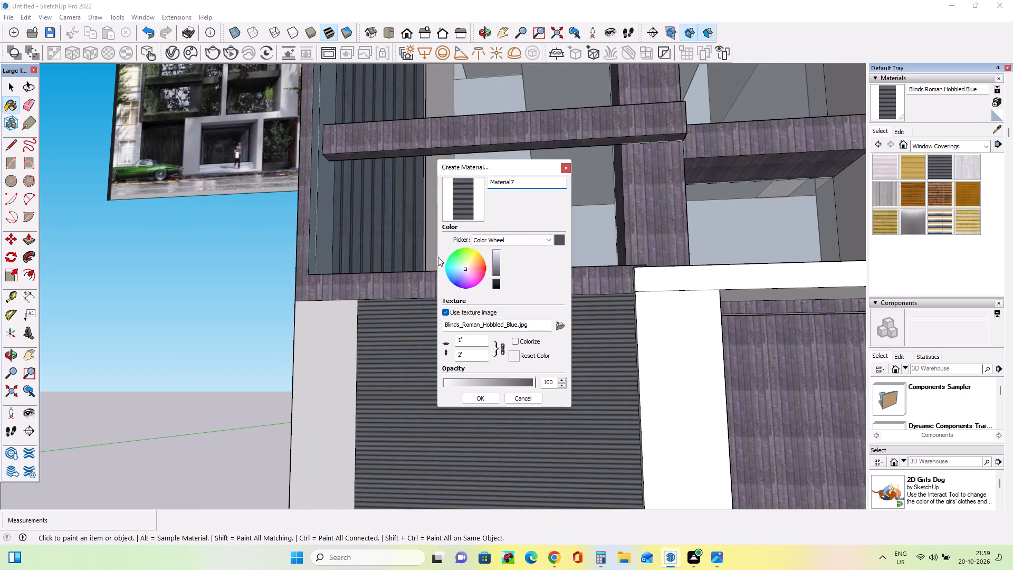
click(467, 345)
key(BackSpace)
key(BackSpace)
text(3')
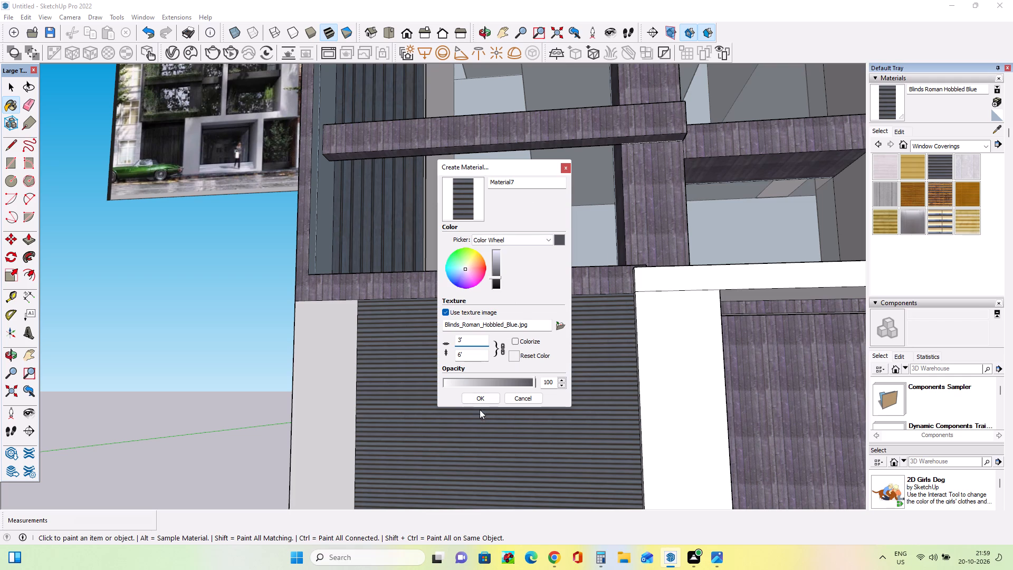
click(482, 405)
click(484, 401)
click(444, 375)
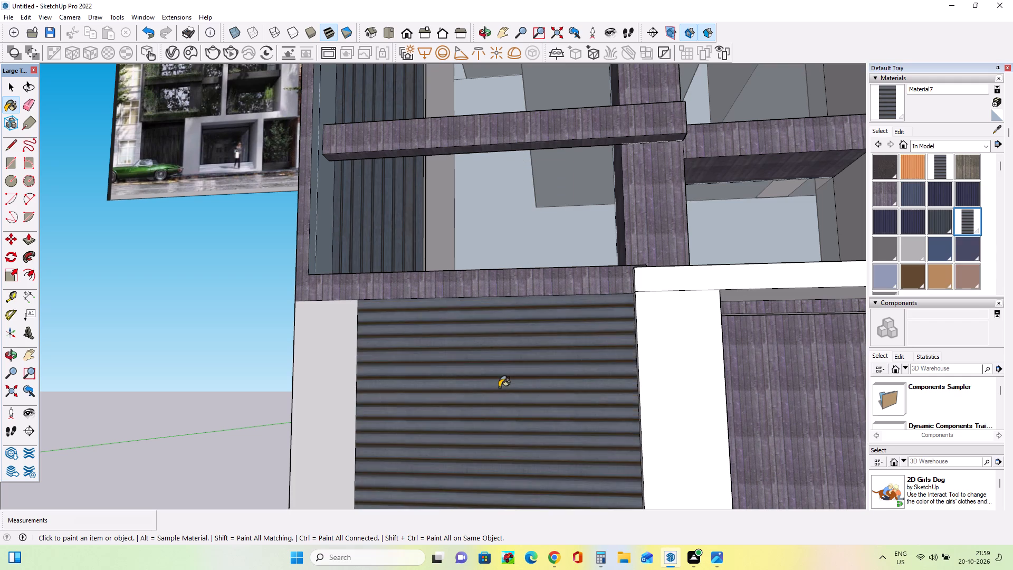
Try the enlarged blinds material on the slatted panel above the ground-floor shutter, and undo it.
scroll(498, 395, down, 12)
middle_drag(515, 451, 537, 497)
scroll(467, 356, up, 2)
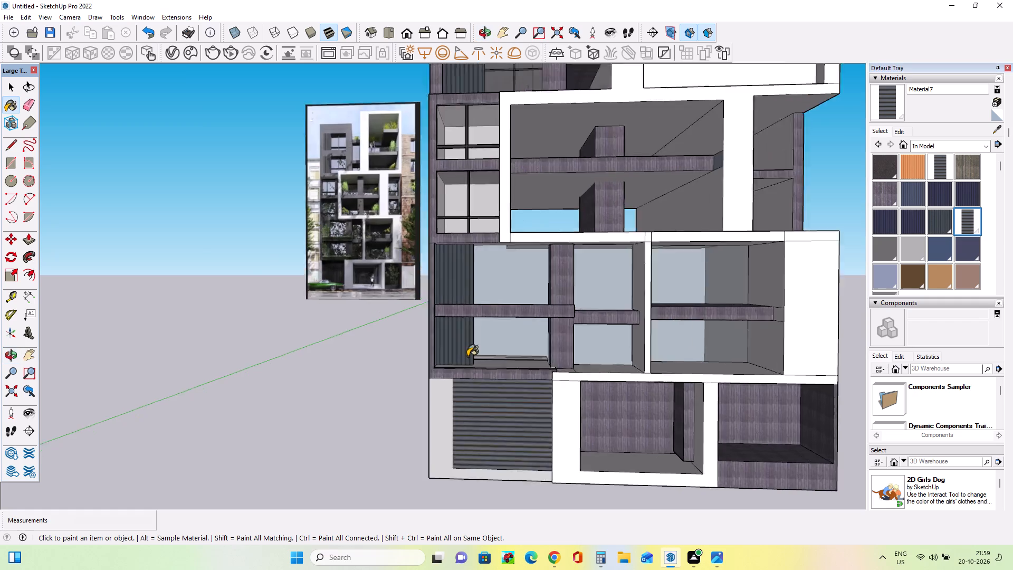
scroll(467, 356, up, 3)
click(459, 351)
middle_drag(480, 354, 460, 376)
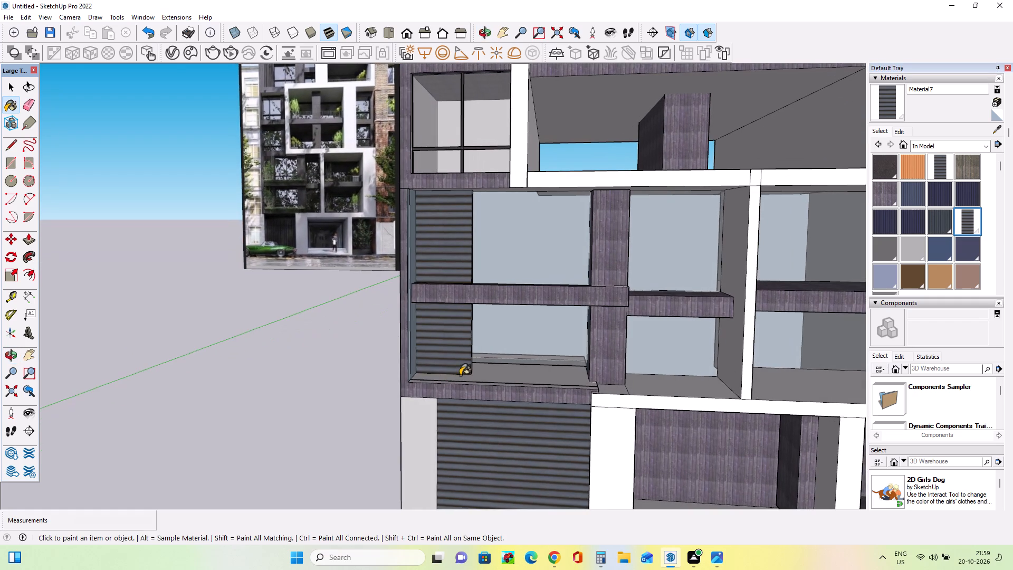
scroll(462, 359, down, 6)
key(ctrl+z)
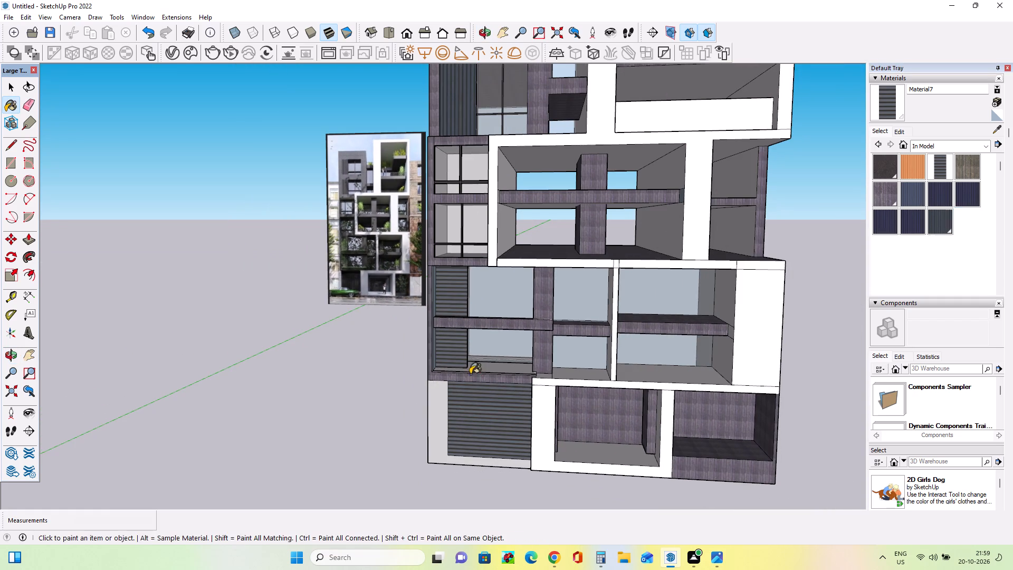
Examine the facade's finishes and compare its balconies with the railings and planting in the reference photo.
middle_drag(491, 364, 484, 385)
scroll(514, 371, up, 4)
scroll(527, 365, down, 8)
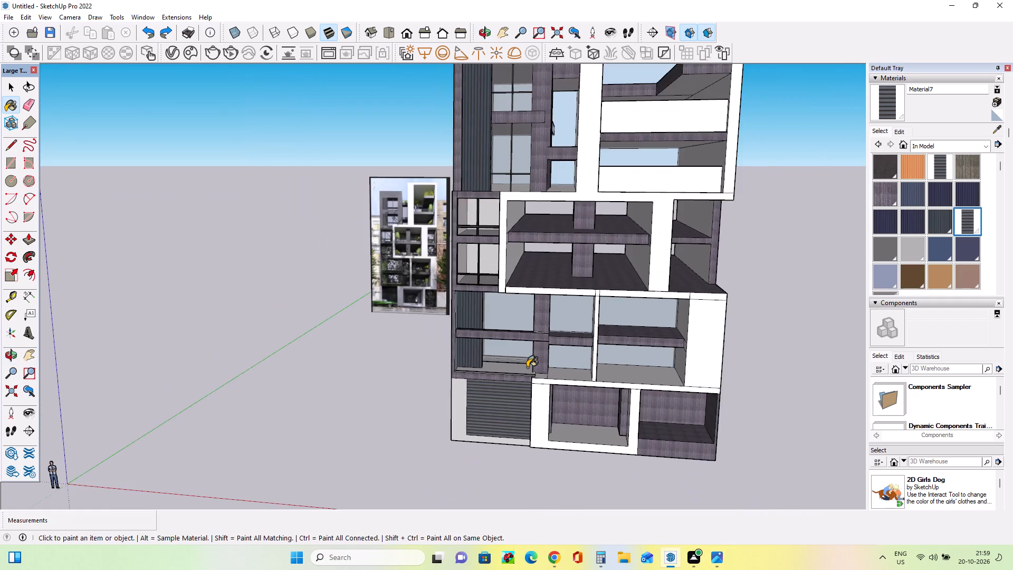
scroll(527, 367, down, 4)
scroll(524, 384, up, 6)
middle_drag(524, 387, 536, 397)
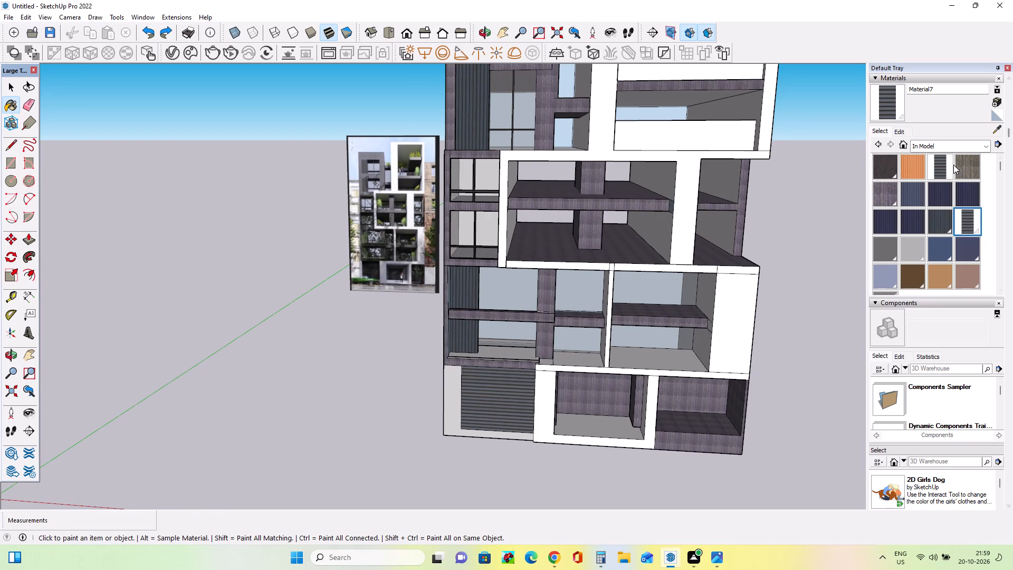
scroll(886, 282, up, 1)
middle_drag(881, 284, 856, 292)
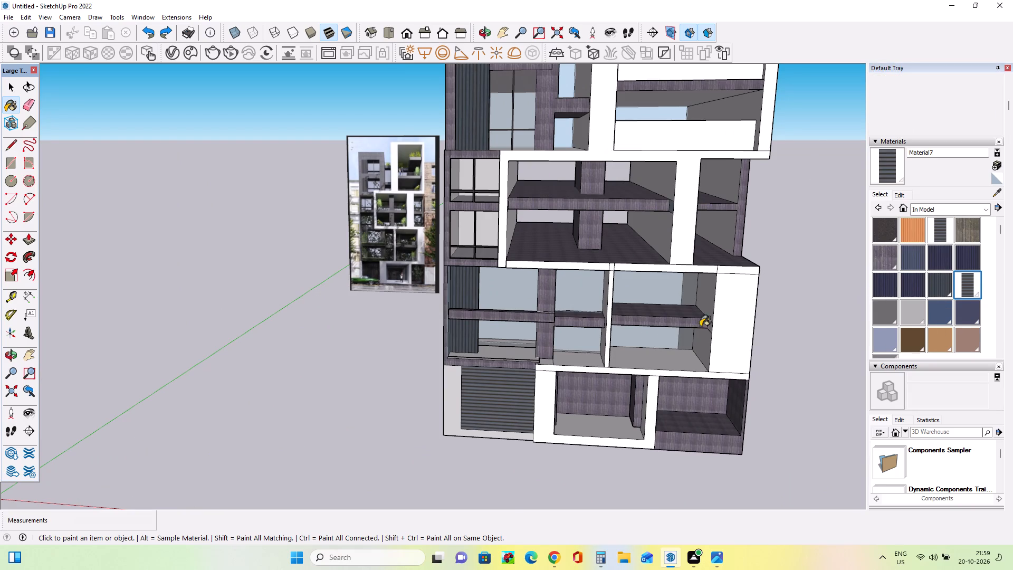
scroll(624, 334, up, 4)
middle_drag(624, 331, 627, 348)
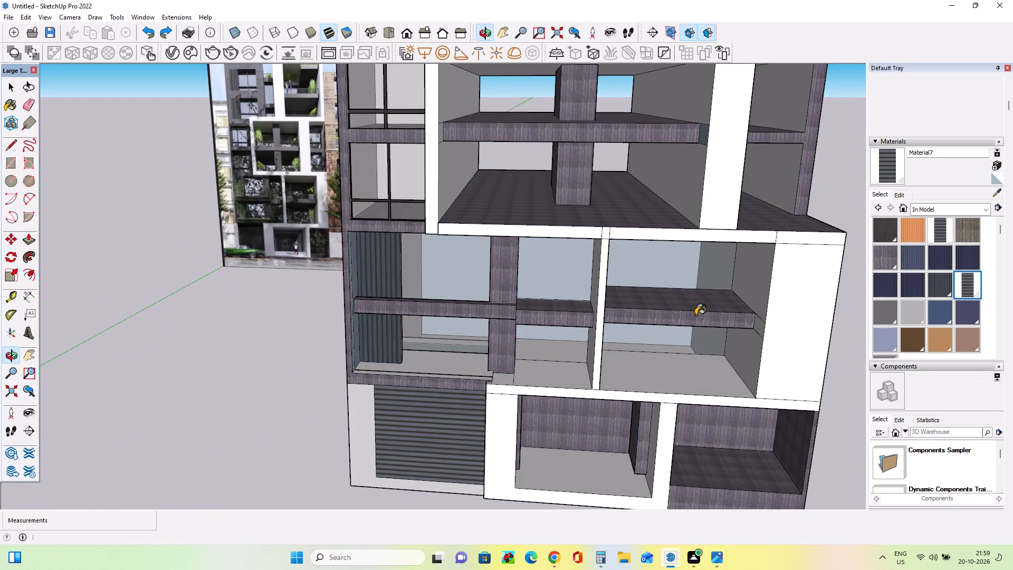
middle_drag(886, 261, 882, 279)
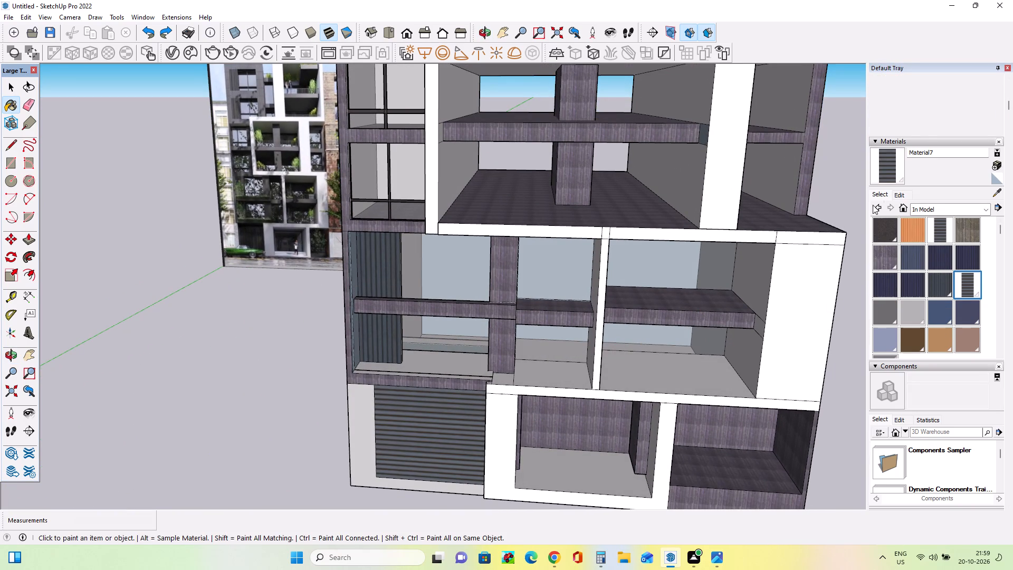
scroll(733, 238, down, 11)
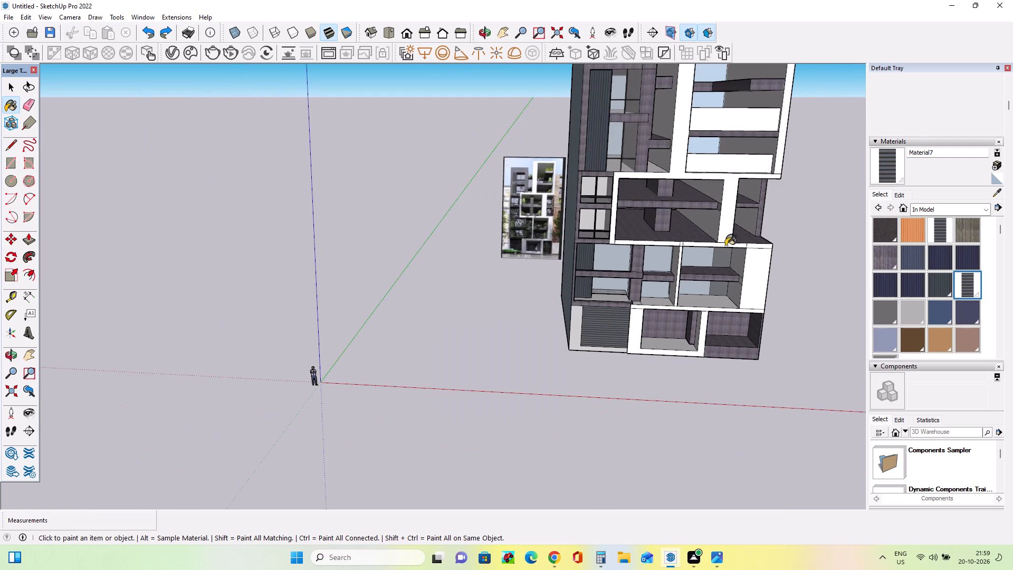
middle_drag(731, 217, 680, 227)
scroll(714, 147, up, 5)
middle_drag(699, 200, 661, 207)
scroll(517, 231, up, 16)
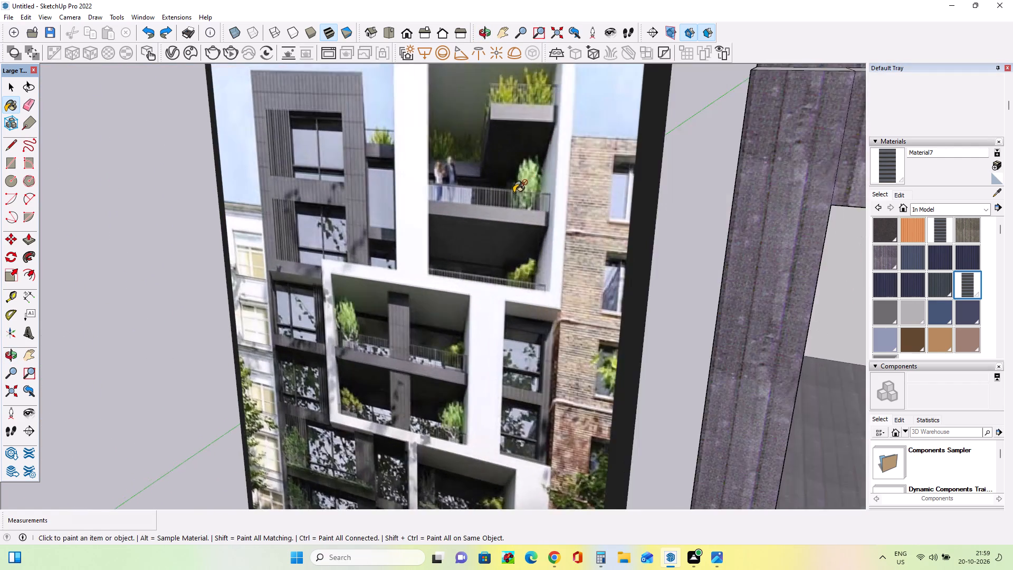
scroll(515, 192, up, 9)
scroll(502, 224, down, 7)
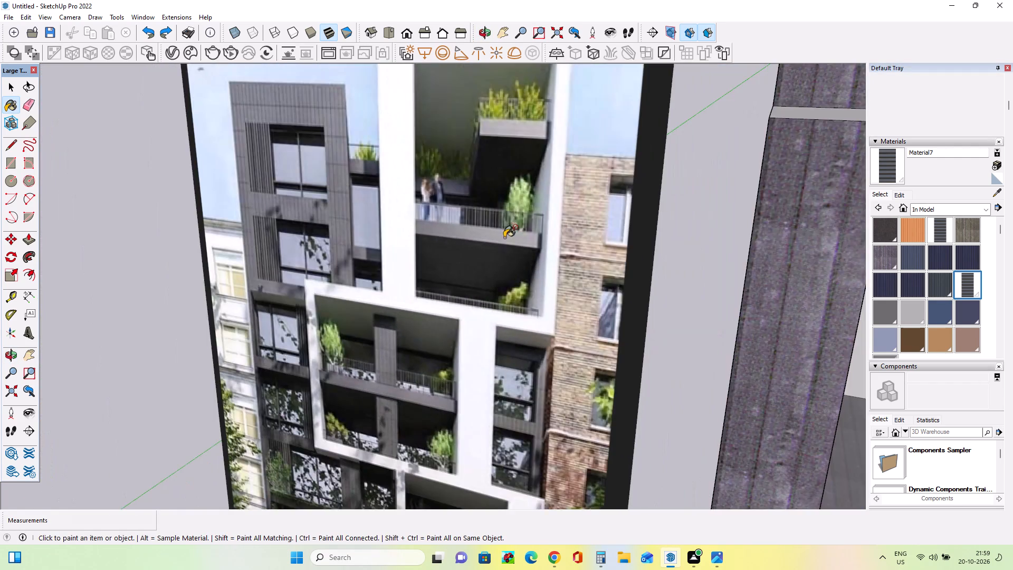
scroll(505, 237, down, 20)
scroll(505, 237, down, 5)
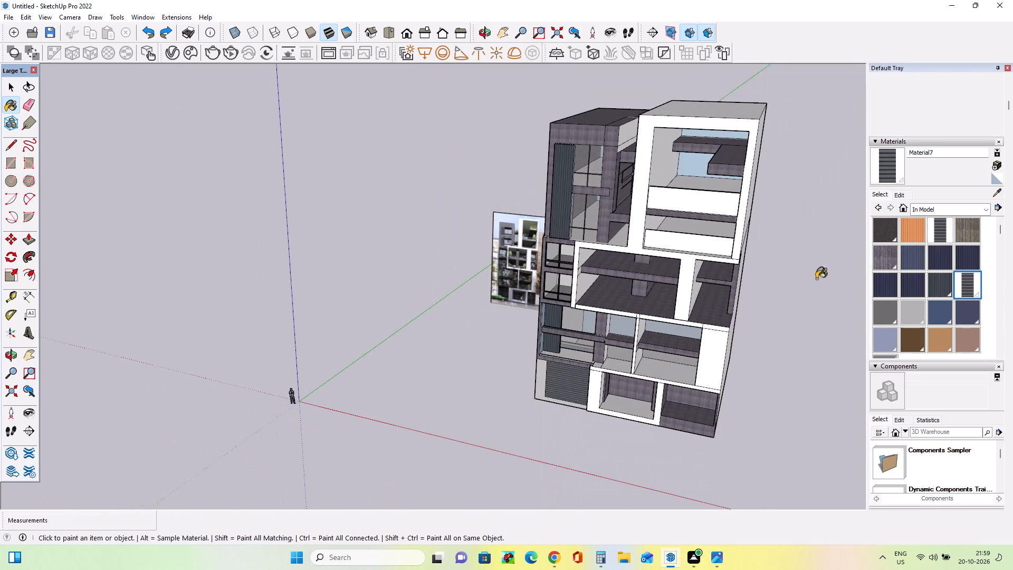
middle_drag(829, 282, 832, 167)
scroll(761, 201, up, 3)
middle_drag(770, 248, 828, 293)
middle_drag(782, 257, 783, 247)
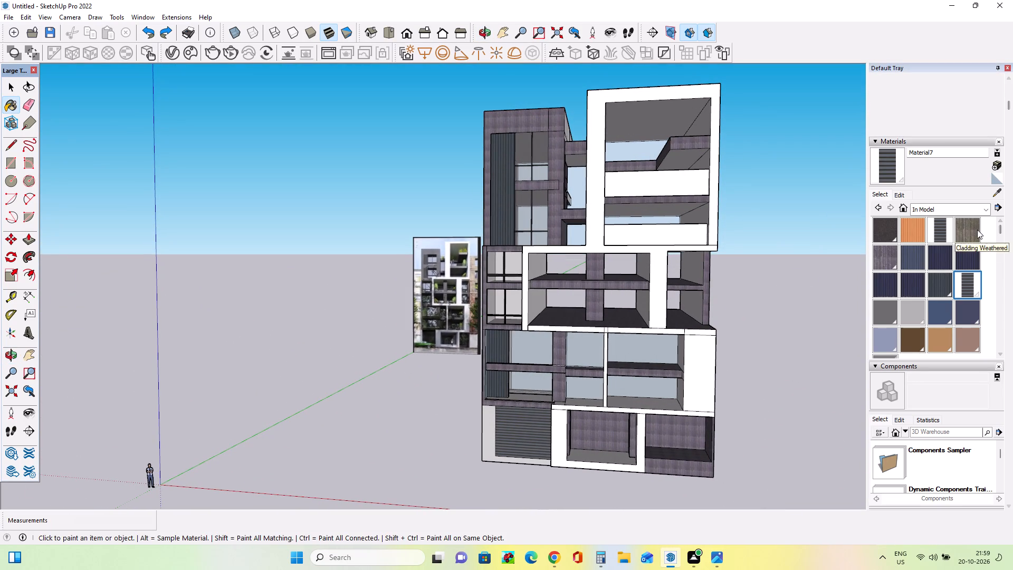
Browse the 3d Printing, Asphalt and Concrete, Carpet and Fabrics, and Colors-Named material collections.
click(932, 211)
scroll(943, 263, up, 6)
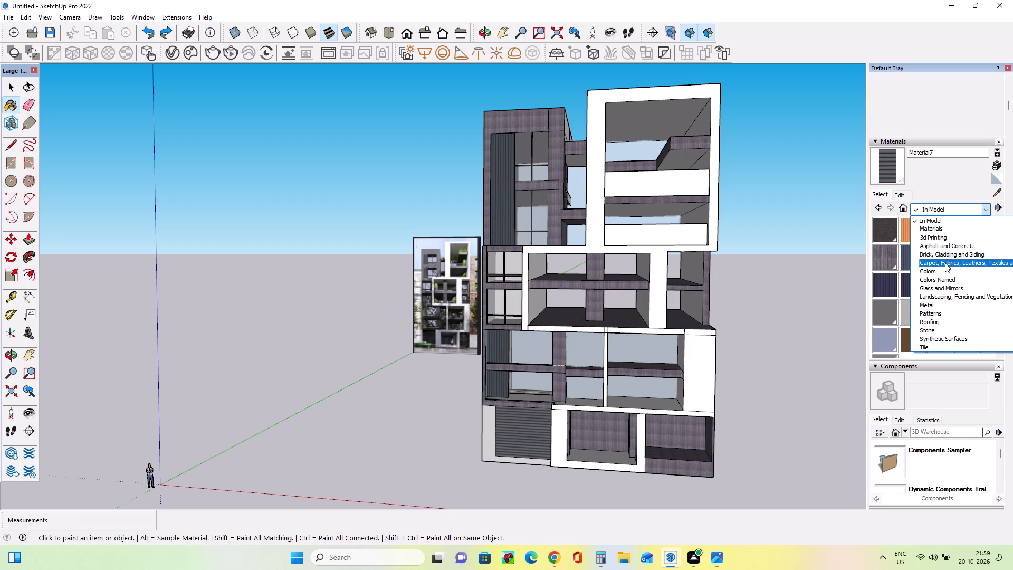
scroll(945, 263, up, 1)
click(951, 238)
click(945, 212)
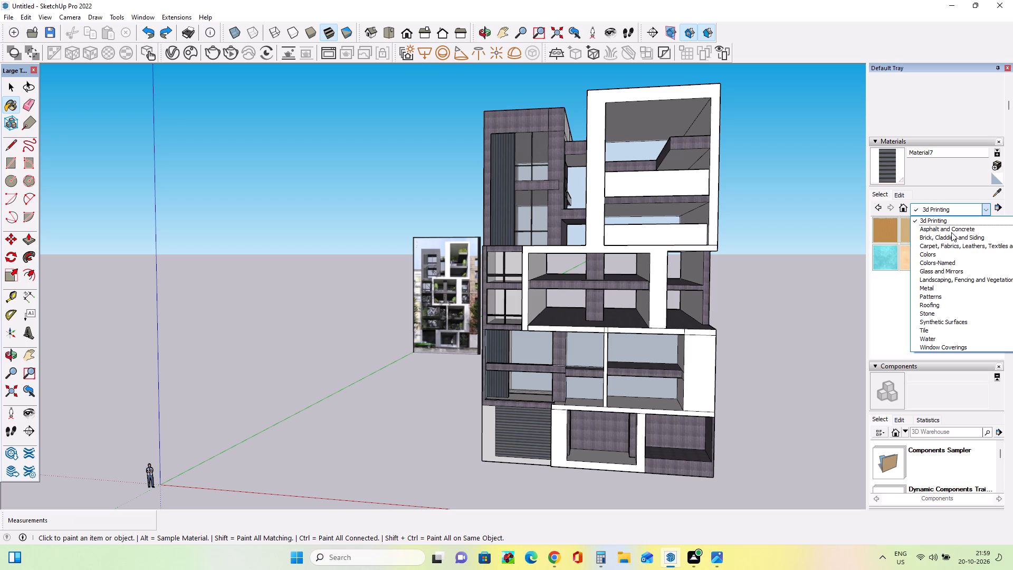
click(951, 232)
click(952, 207)
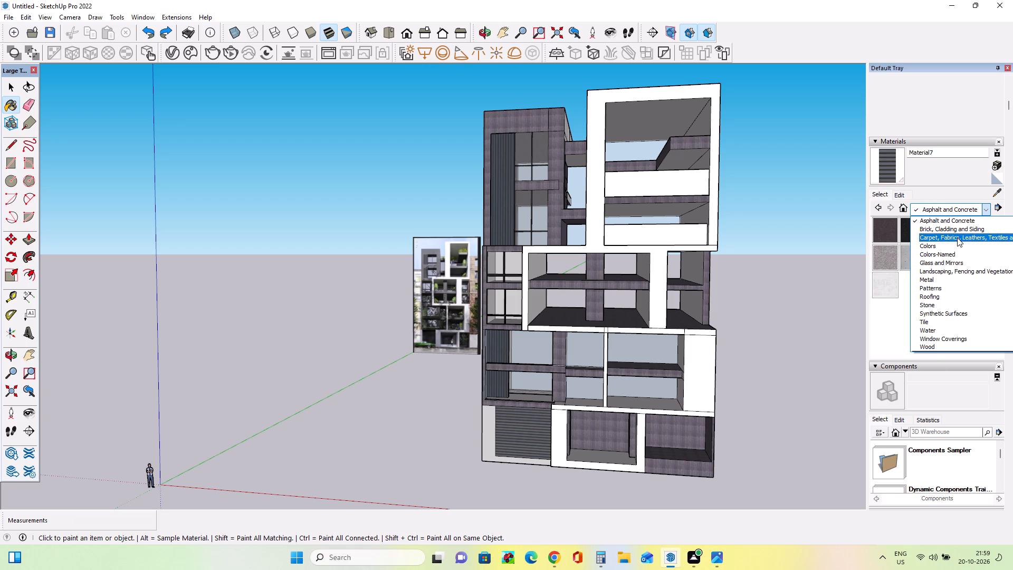
click(957, 237)
scroll(924, 272, down, 4)
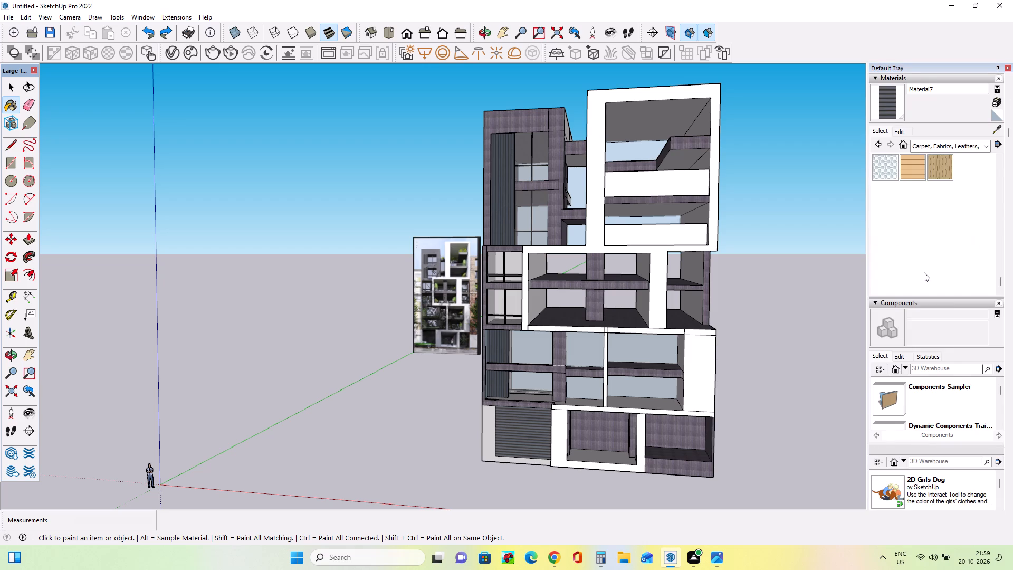
scroll(924, 272, up, 6)
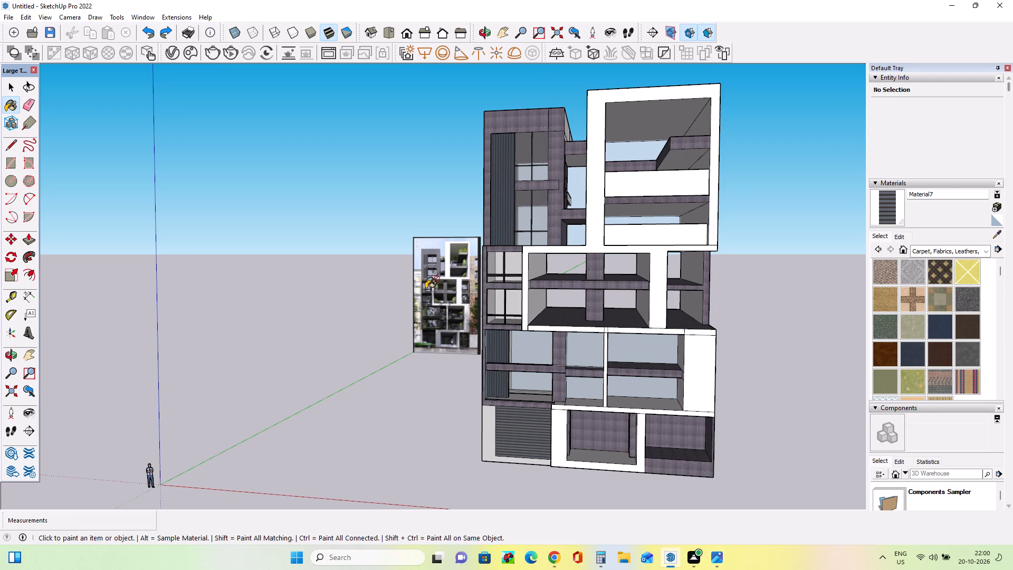
click(947, 253)
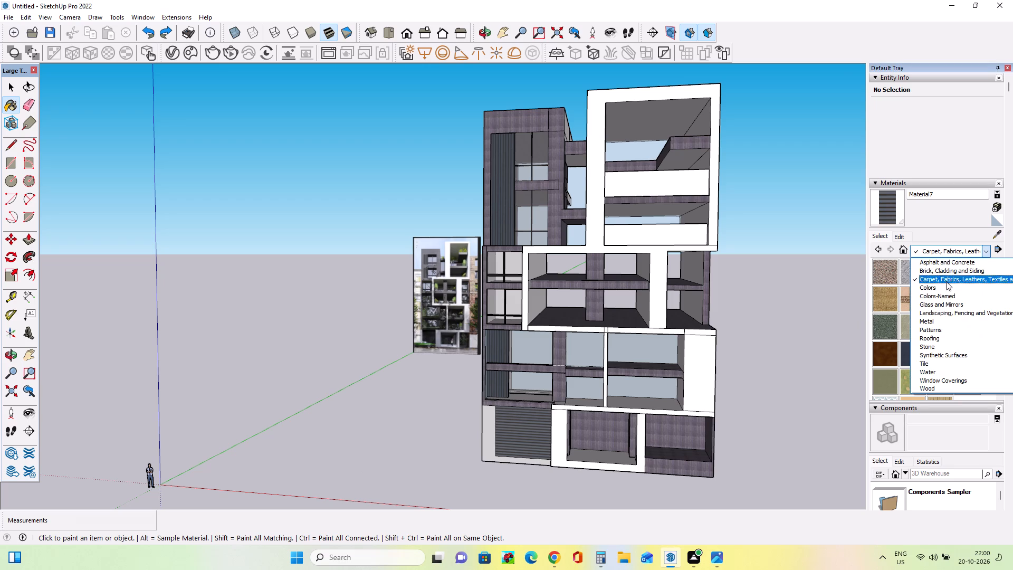
click(949, 297)
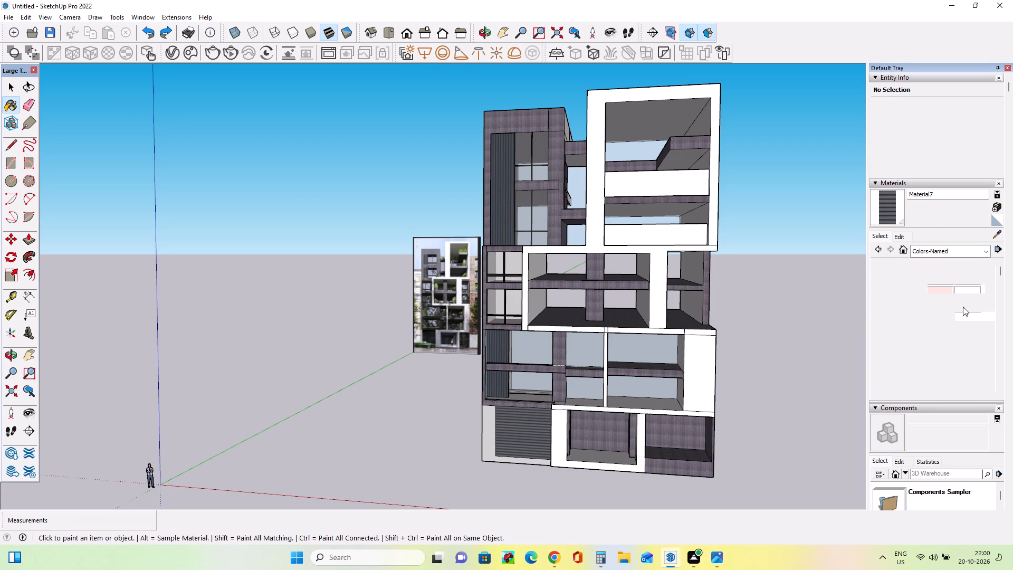
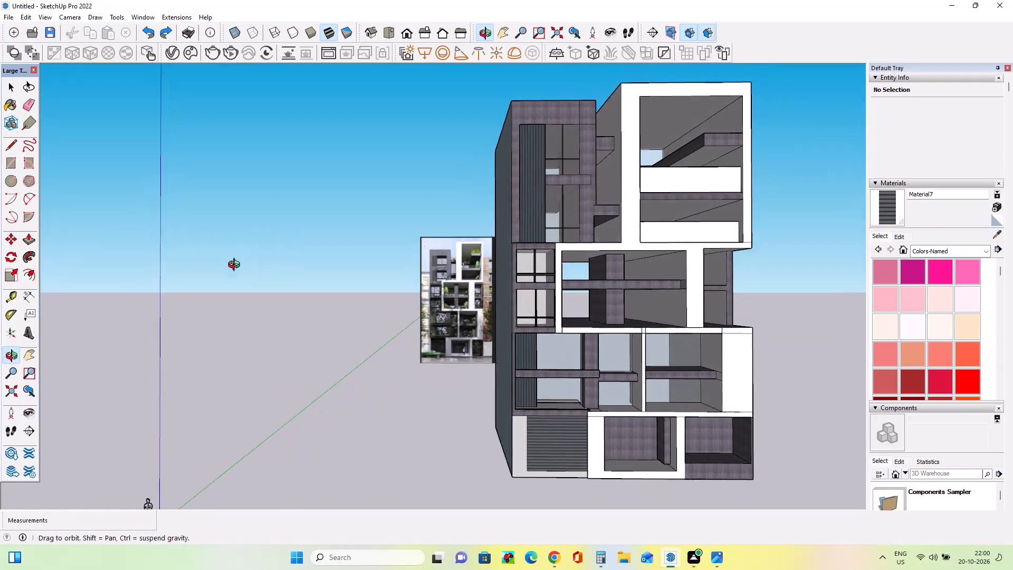
Browse the Roofing material collection and pick Roofing Tile Spanish.
scroll(206, 293, down, 3)
middle_drag(207, 293, 243, 269)
scroll(917, 350, down, 3)
click(945, 242)
click(949, 254)
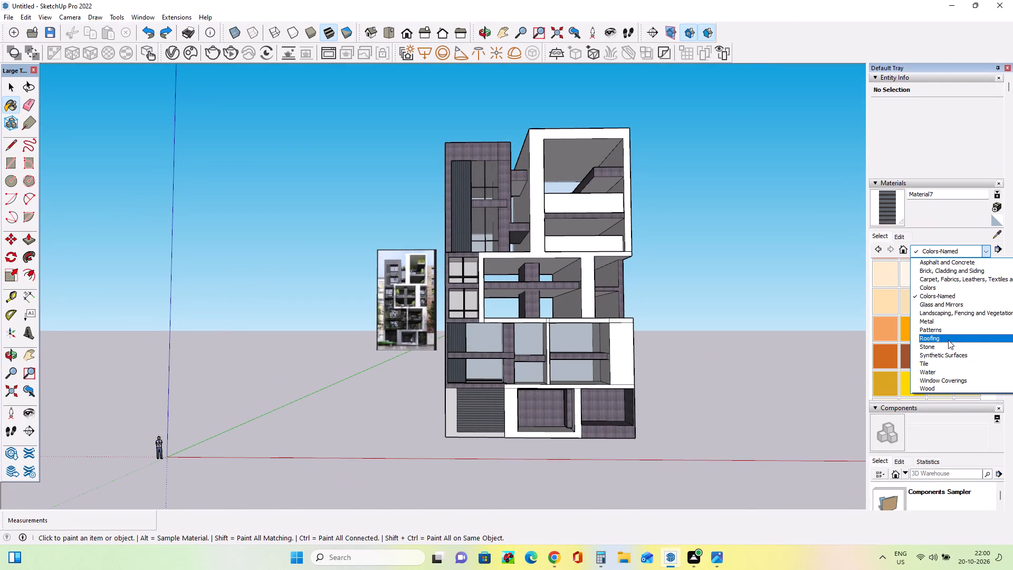
click(949, 334)
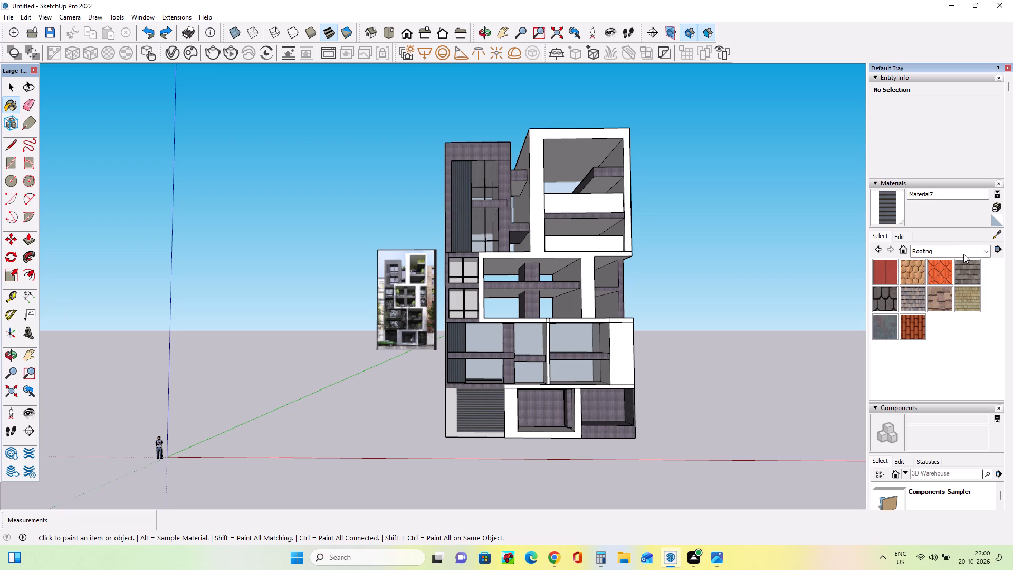
scroll(959, 284, up, 2)
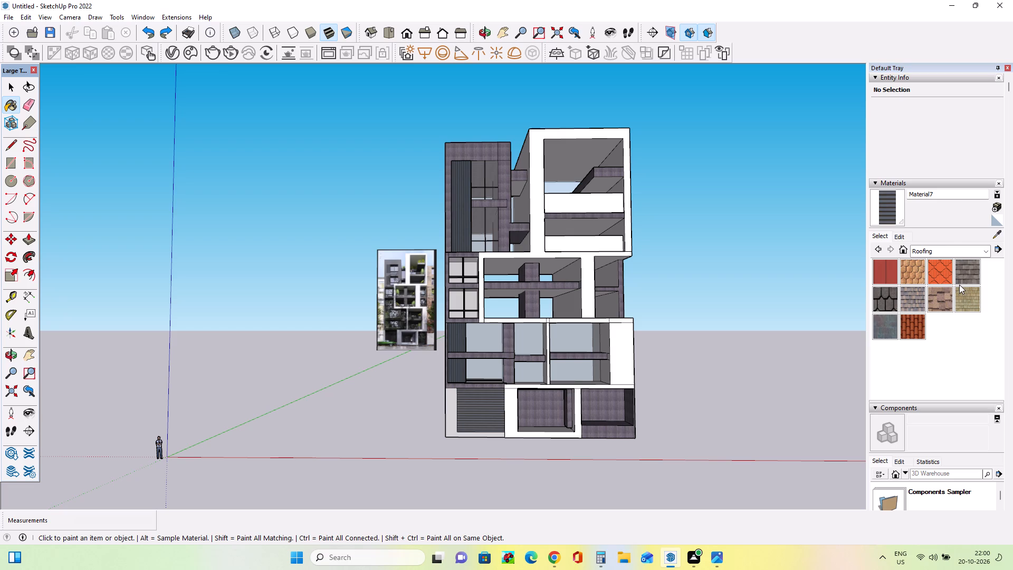
click(915, 323)
Browse the Stone, Synthetic Surfaces and Window Coverings material collections for a suitable facade finish.
click(944, 252)
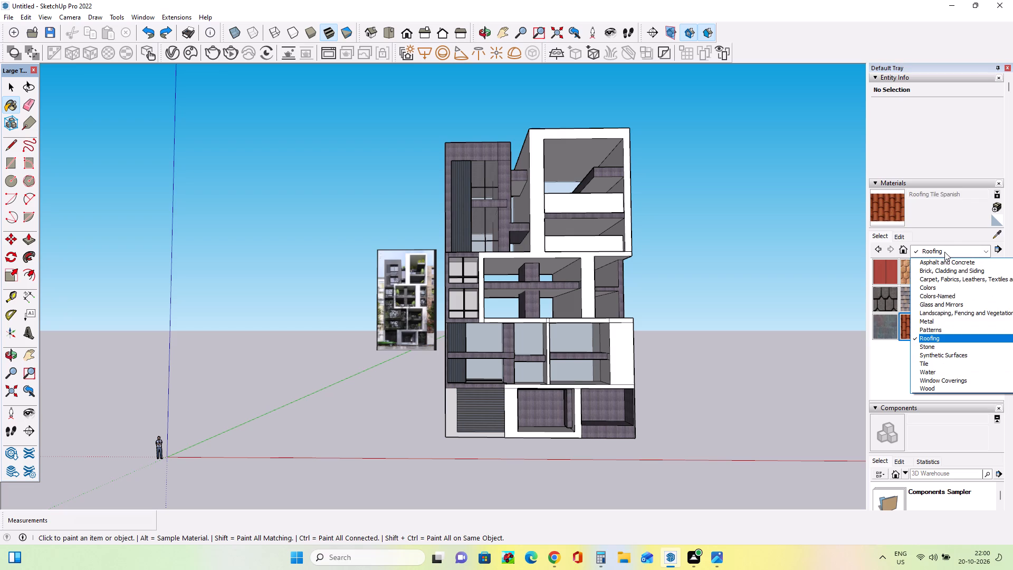
click(945, 347)
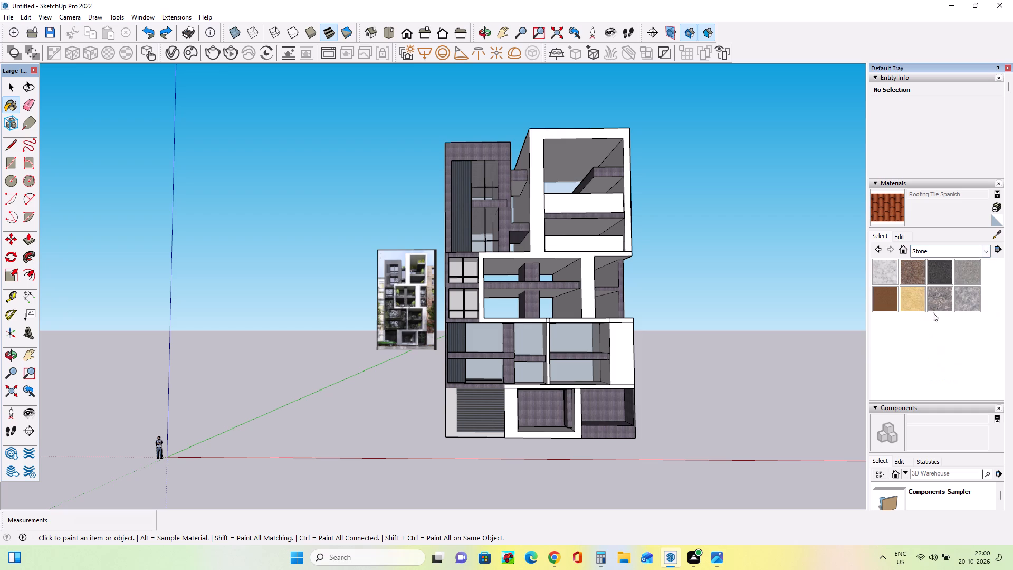
click(945, 252)
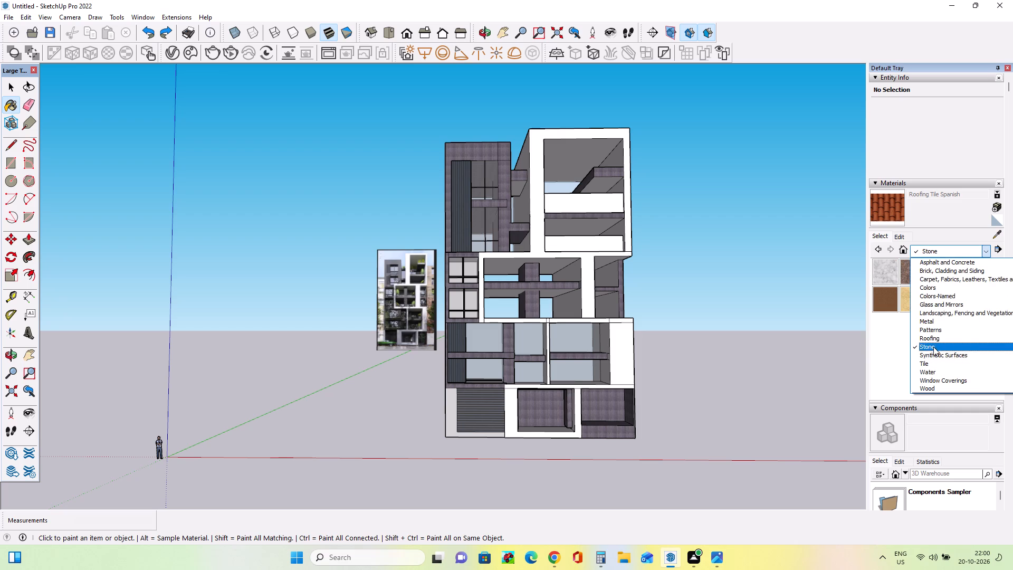
click(933, 345)
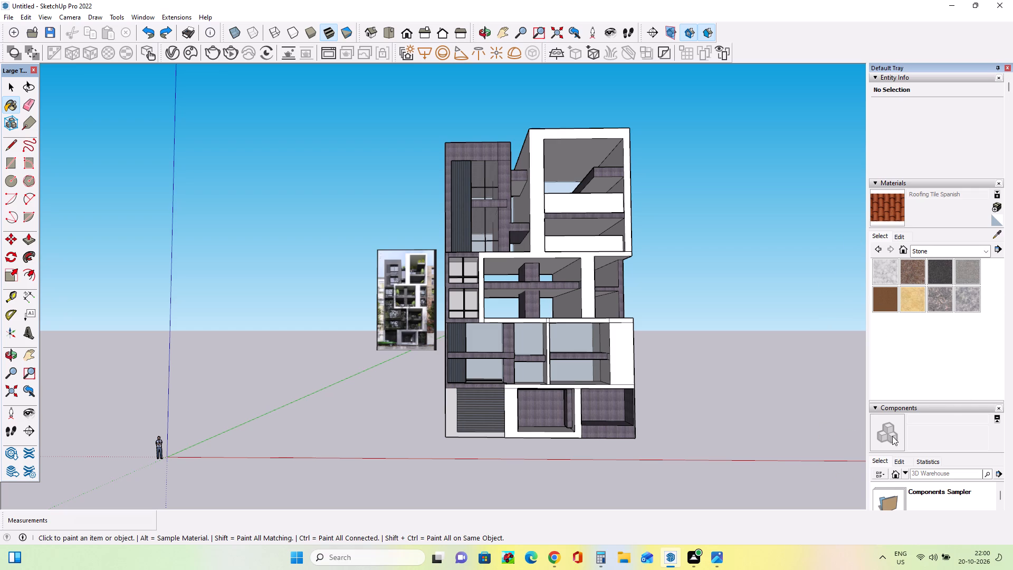
click(951, 253)
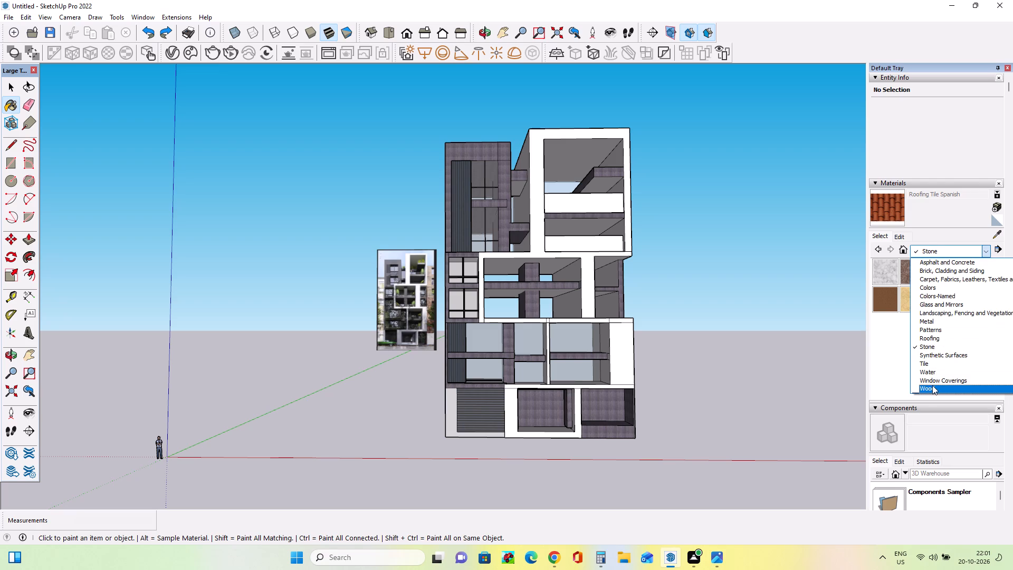
click(927, 356)
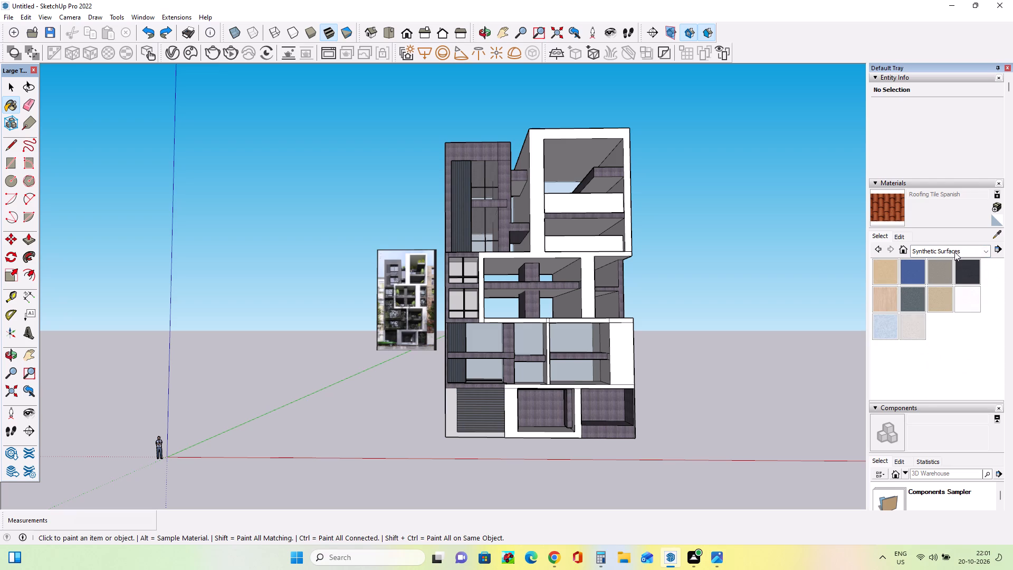
click(954, 252)
scroll(940, 386, down, 2)
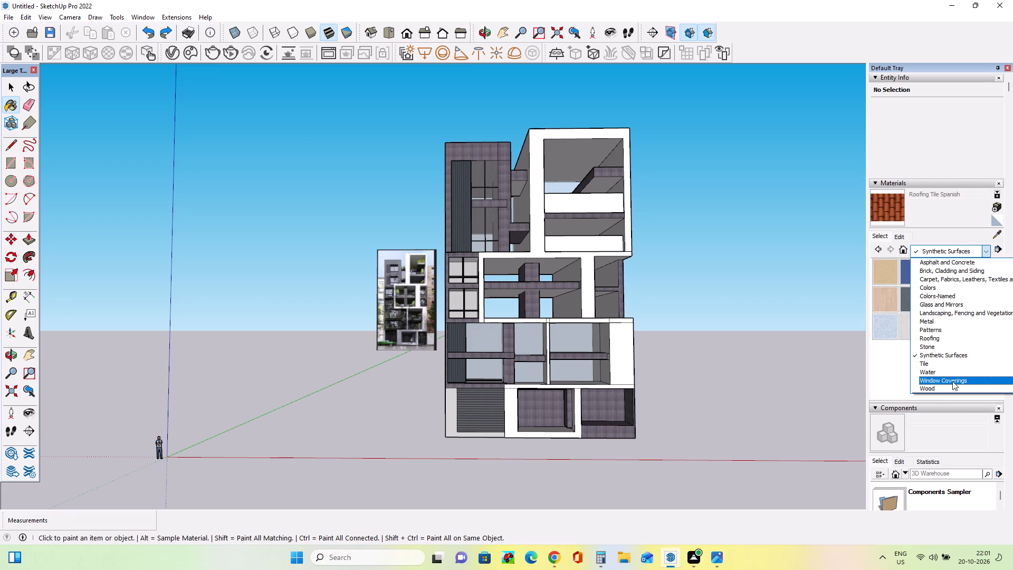
click(952, 381)
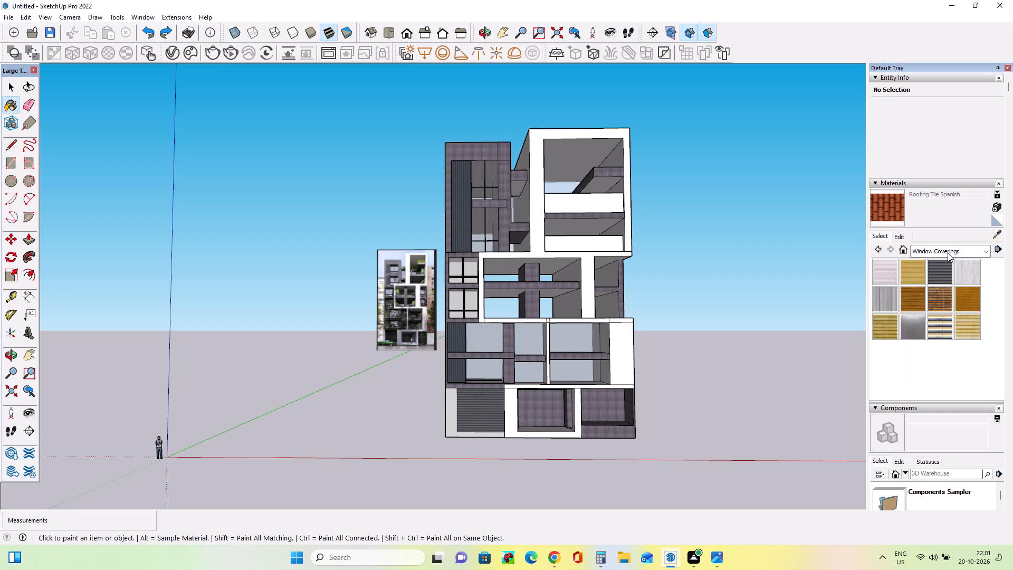
Browse the Asphalt and Concrete, 3d Printing, In Model, Brick, Cladding and Siding, and Tile material collections.
click(948, 253)
scroll(951, 327, up, 9)
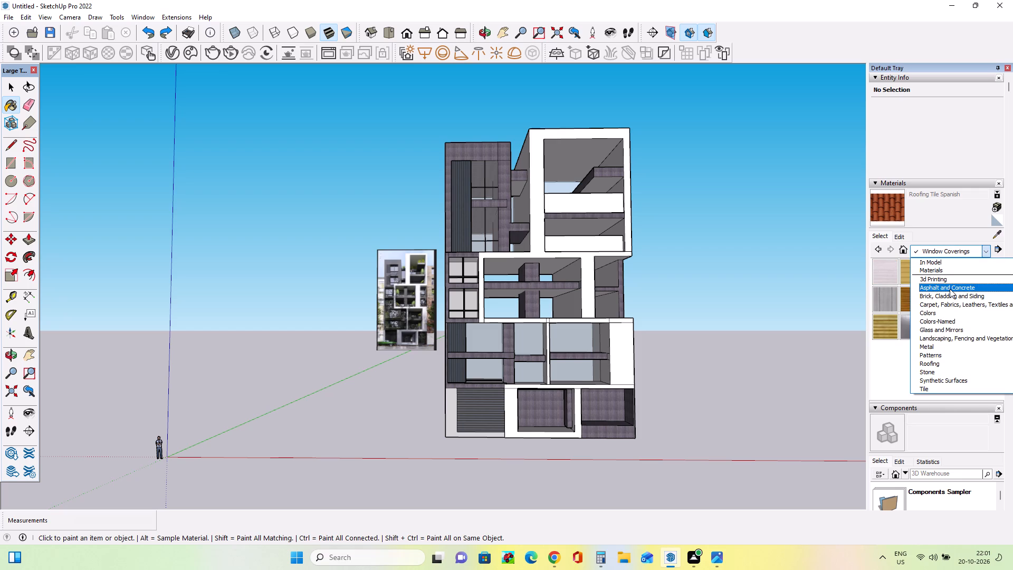
click(950, 290)
click(951, 253)
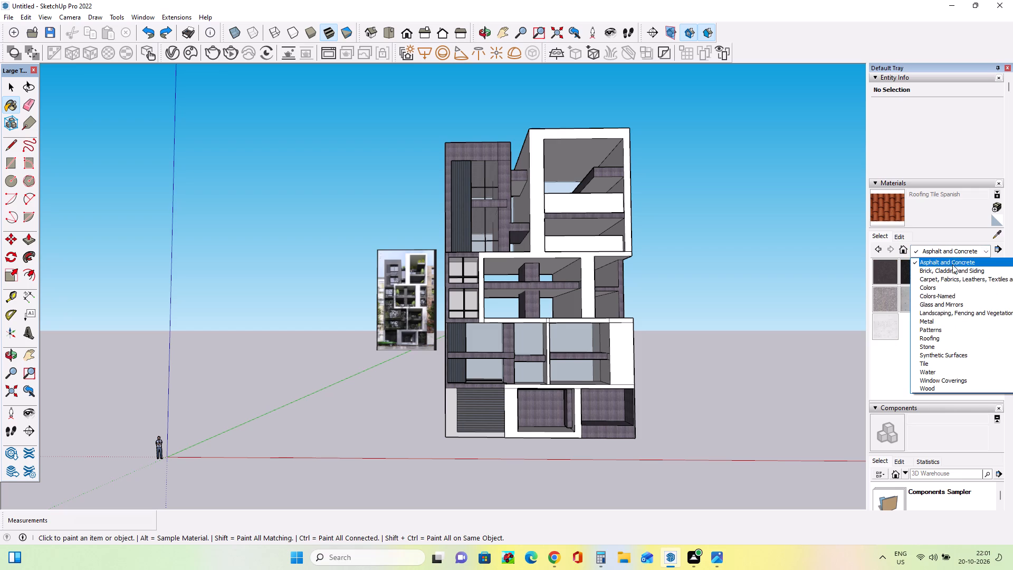
scroll(953, 270, up, 2)
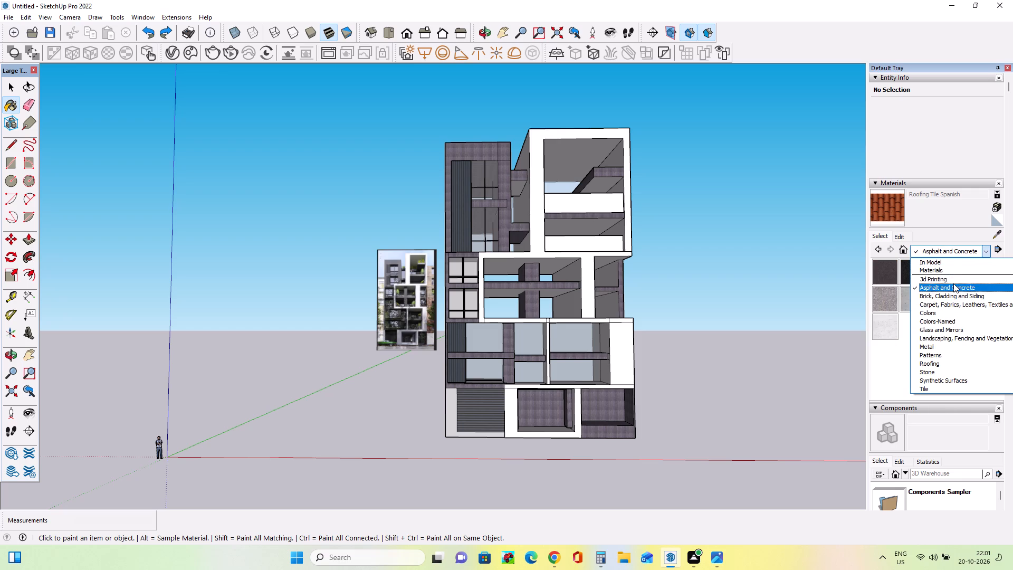
click(953, 279)
click(949, 253)
scroll(949, 291, up, 10)
click(944, 259)
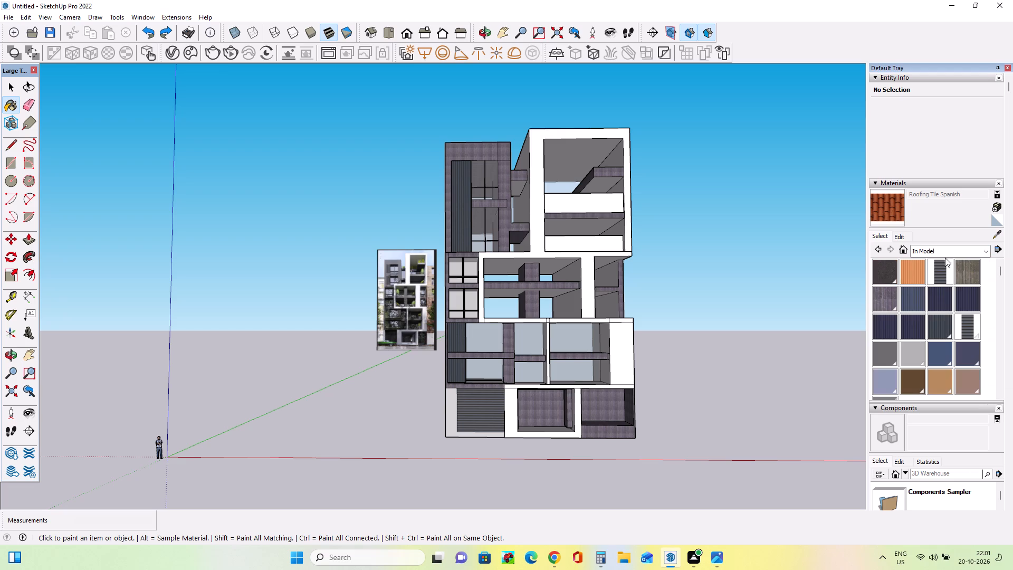
click(949, 255)
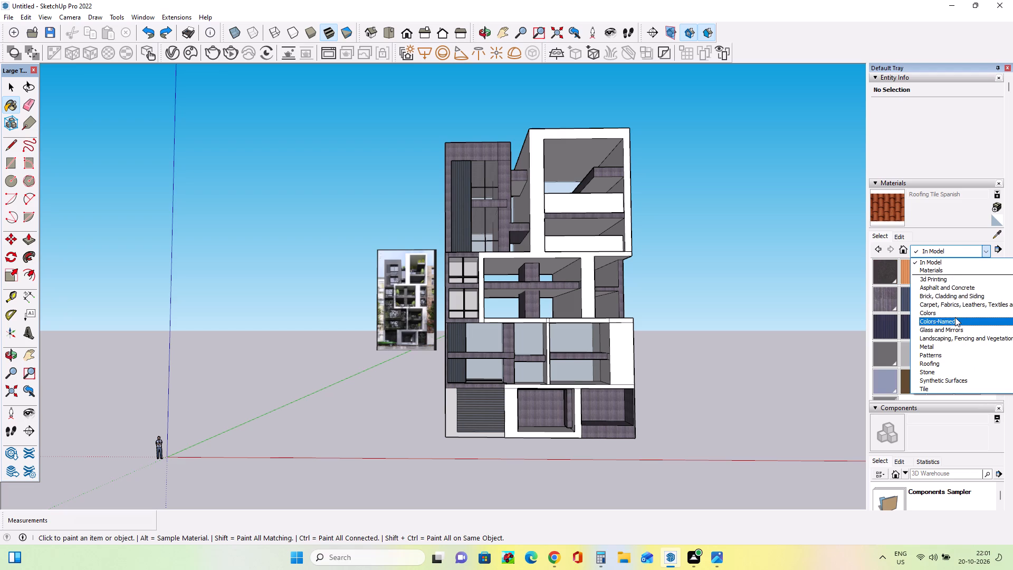
click(954, 297)
scroll(927, 307, down, 4)
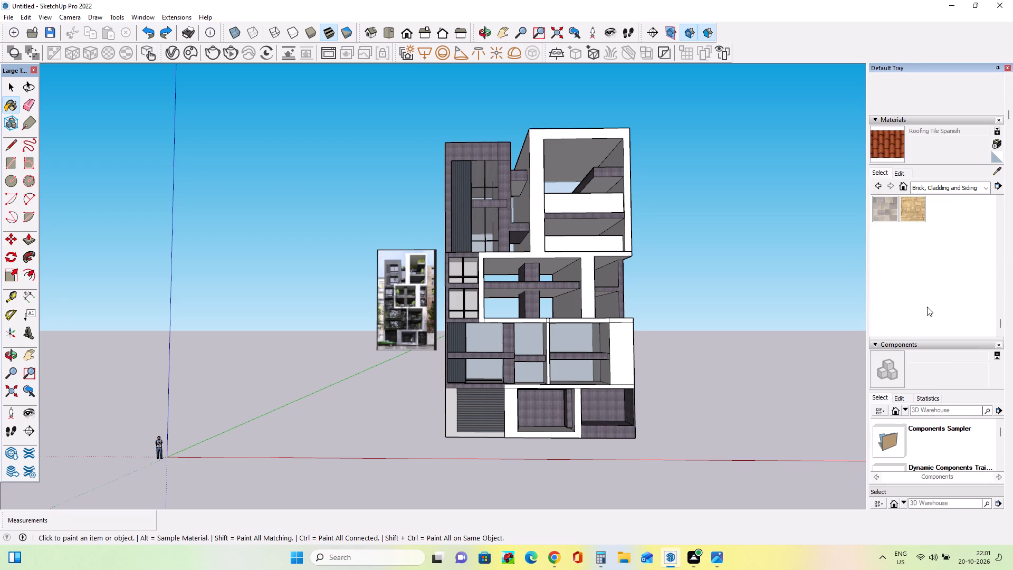
scroll(927, 307, up, 3)
click(929, 191)
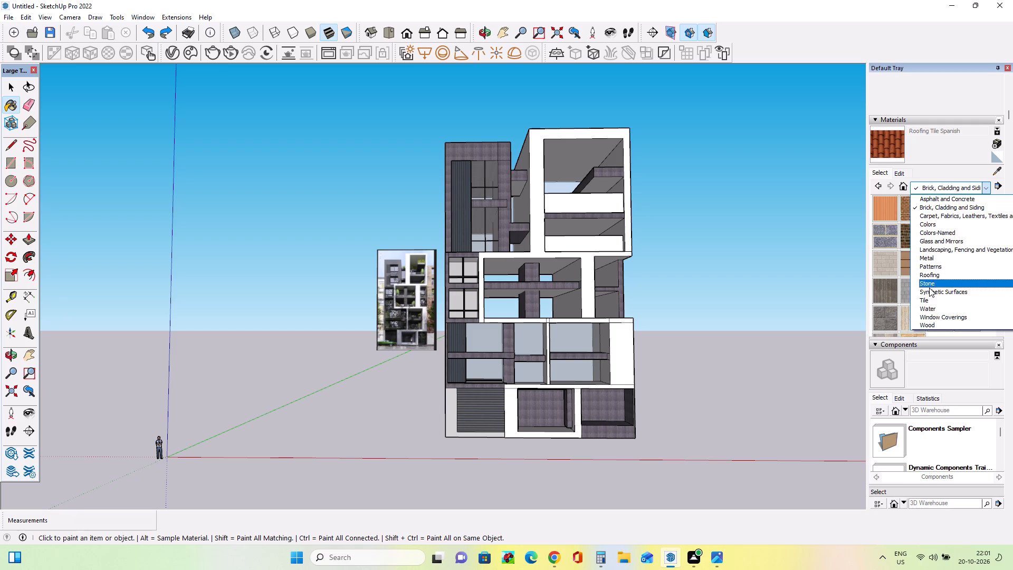
click(939, 302)
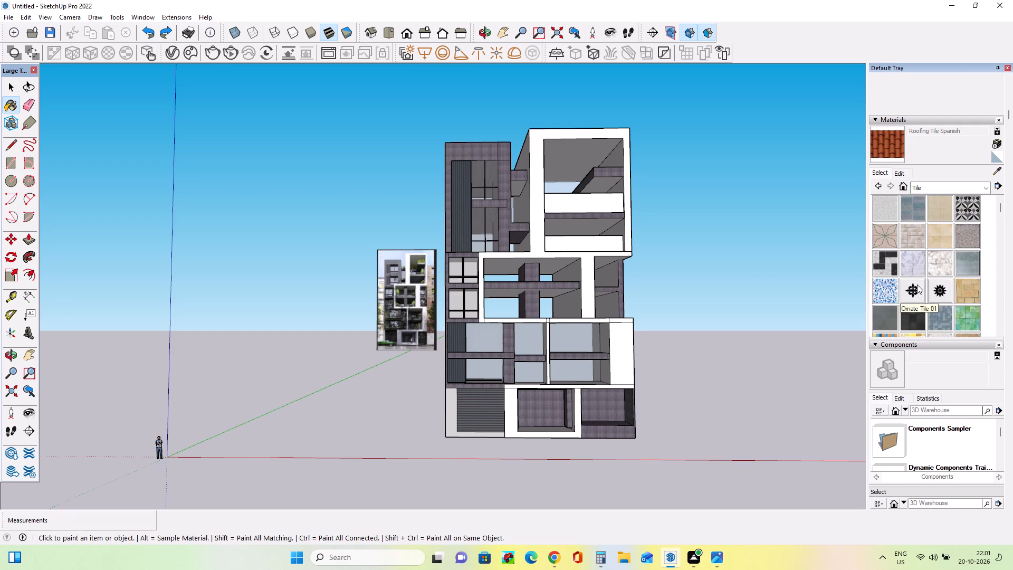
scroll(914, 283, down, 6)
scroll(914, 283, up, 7)
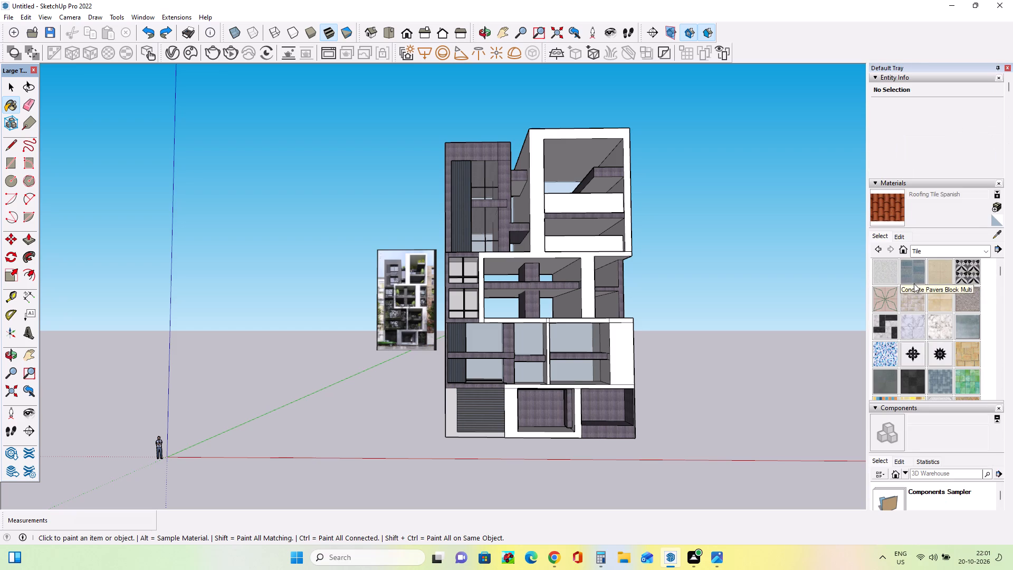
Look through the Water, Synthetic Surfaces, Window Coverings and Wood material collections, returning to Synthetic Surfaces.
click(920, 248)
scroll(937, 369, down, 4)
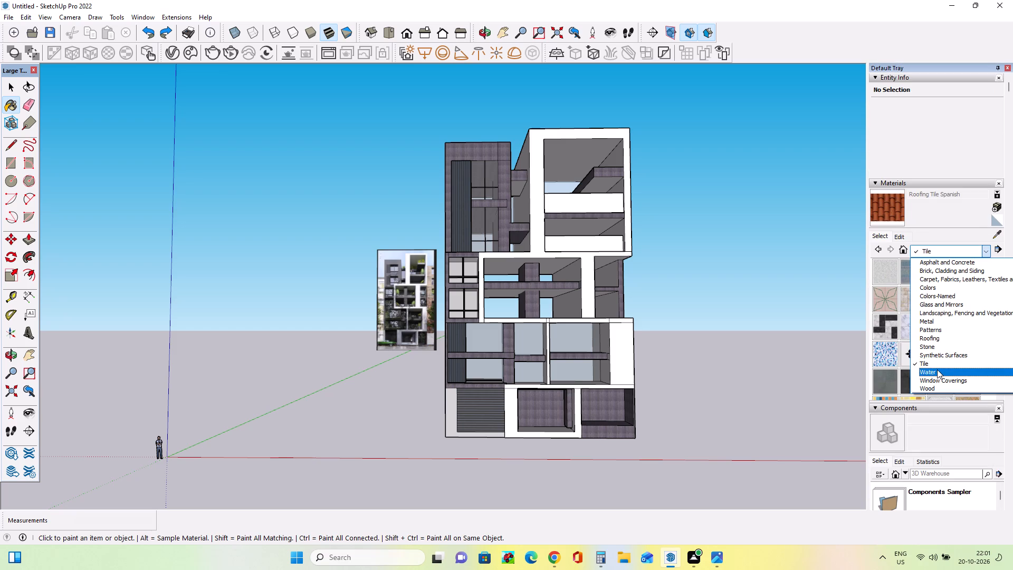
scroll(936, 384, down, 1)
click(934, 373)
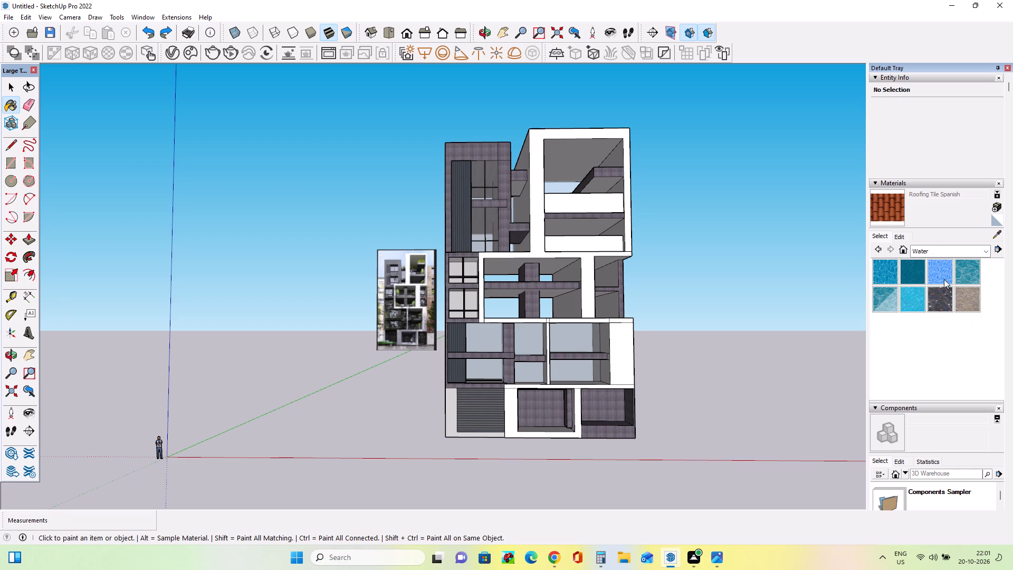
click(945, 250)
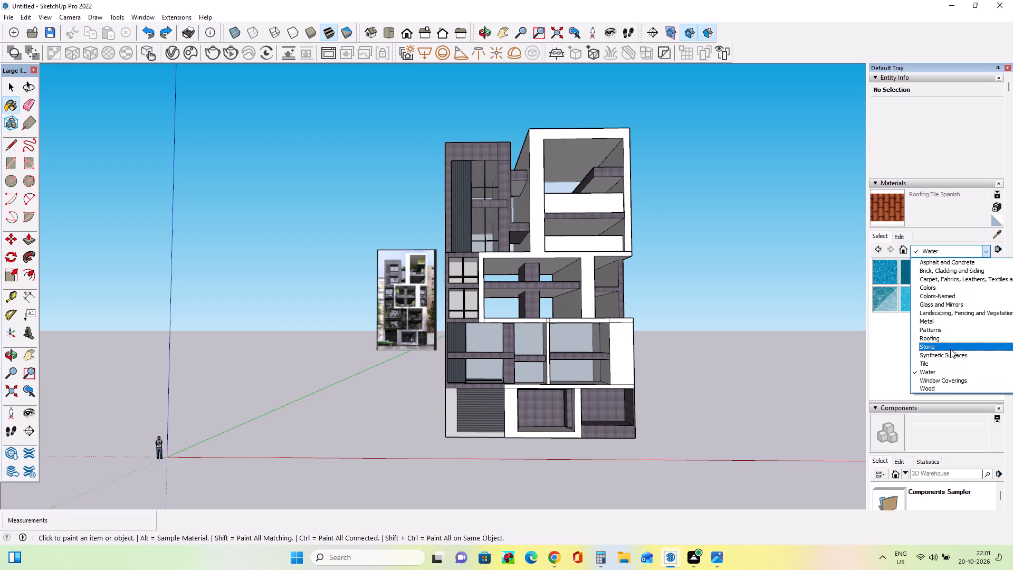
click(952, 356)
click(941, 249)
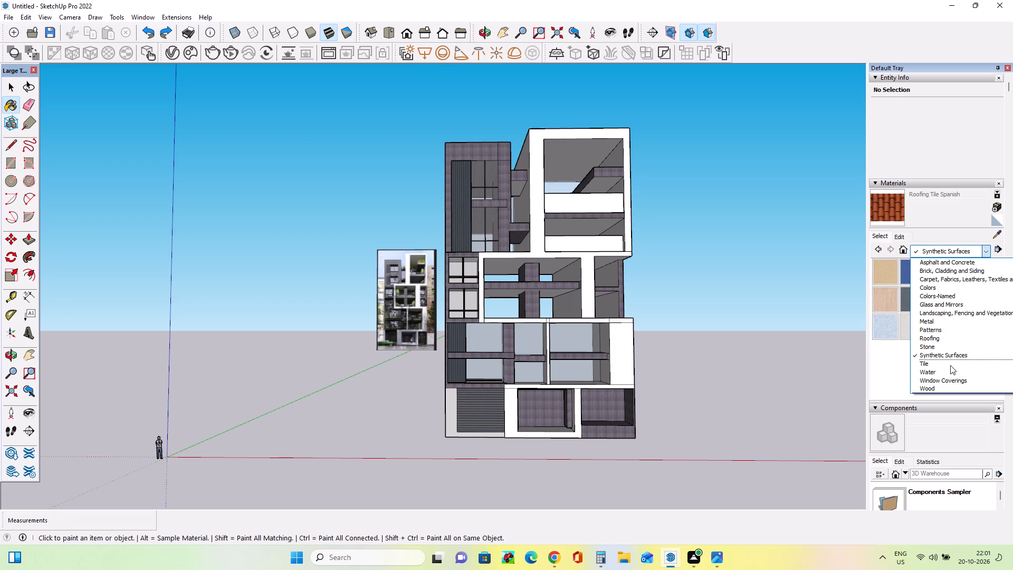
click(957, 383)
click(945, 250)
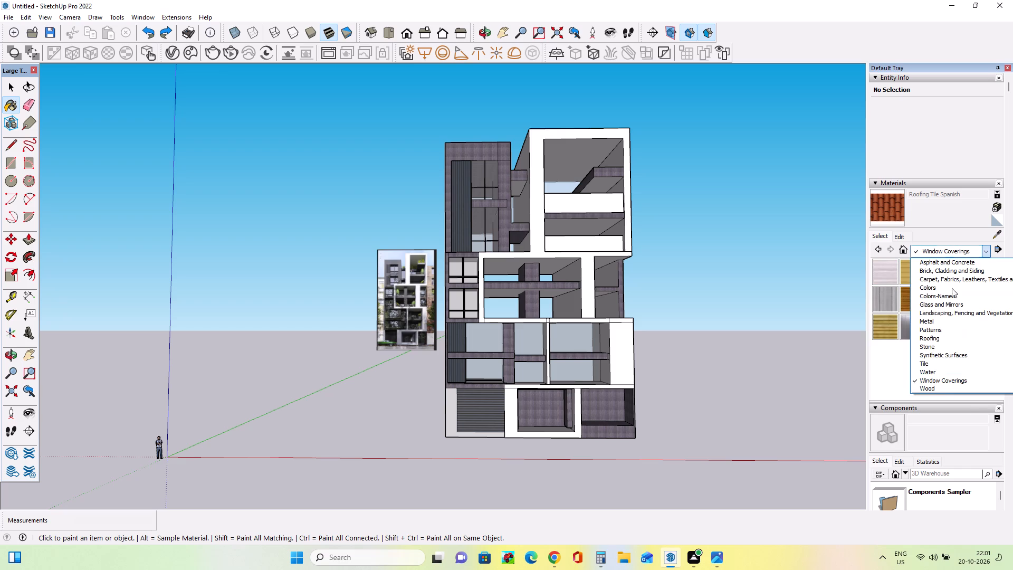
click(953, 389)
click(944, 247)
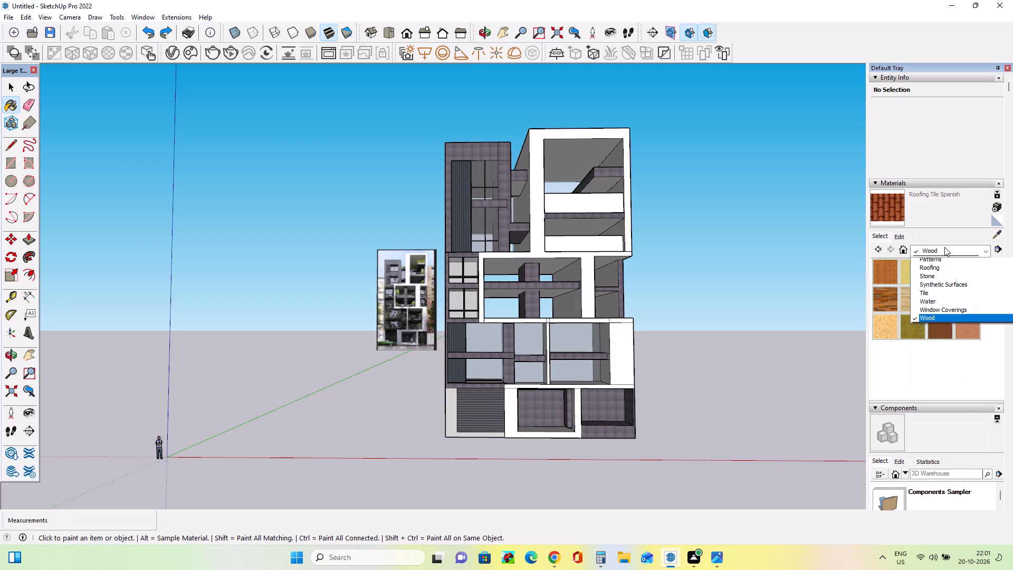
click(953, 353)
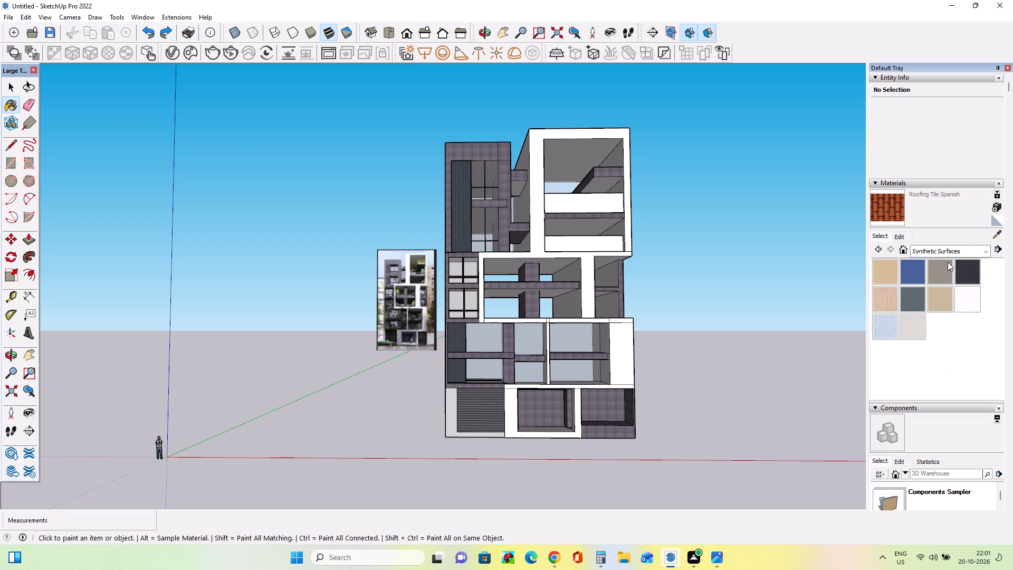
Review the Synthetic Surfaces, Stone and Roofing material collections again and look through the Patterns collection.
click(947, 253)
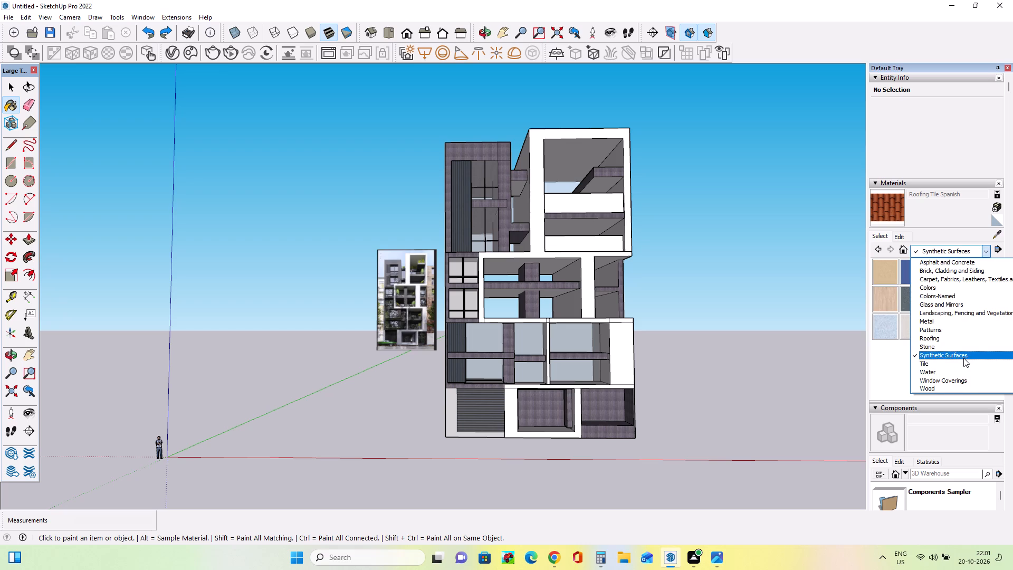
click(963, 358)
click(944, 253)
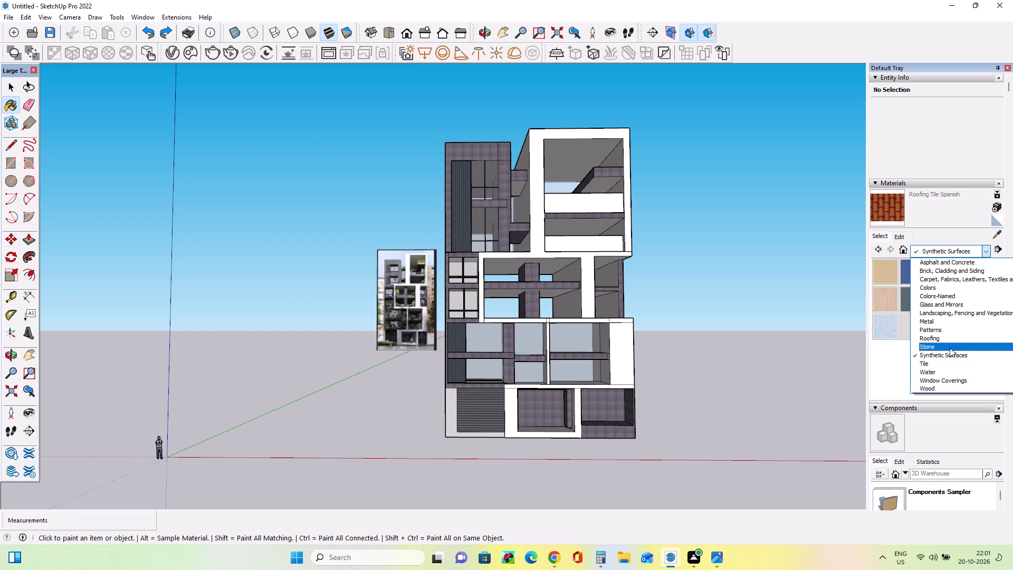
click(950, 348)
click(939, 254)
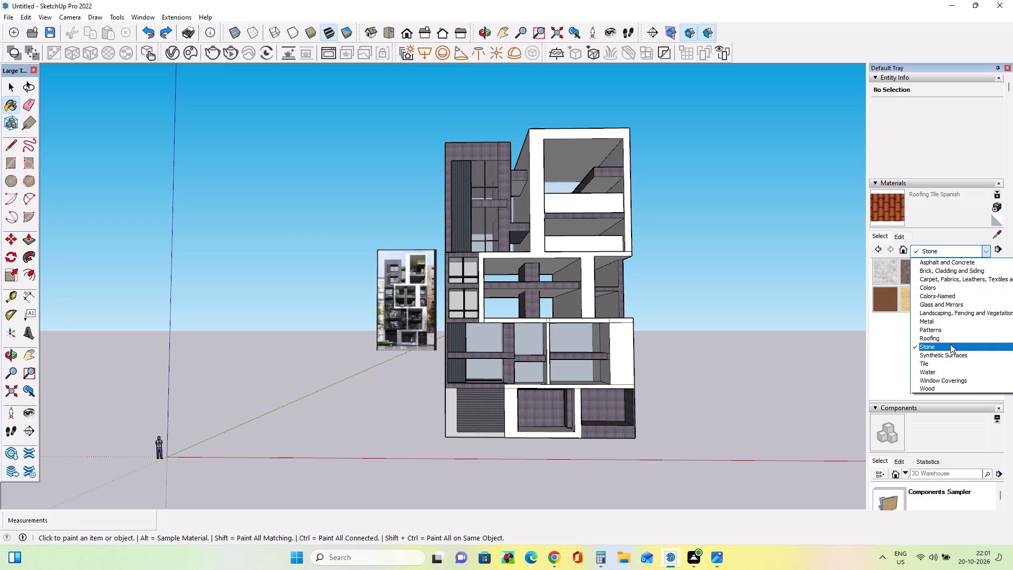
click(950, 339)
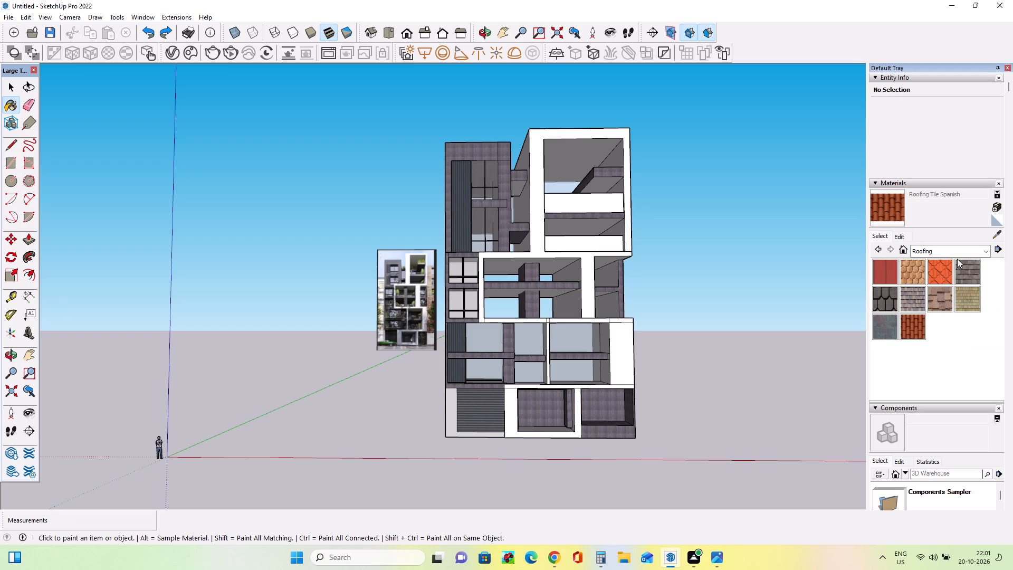
click(957, 252)
click(955, 326)
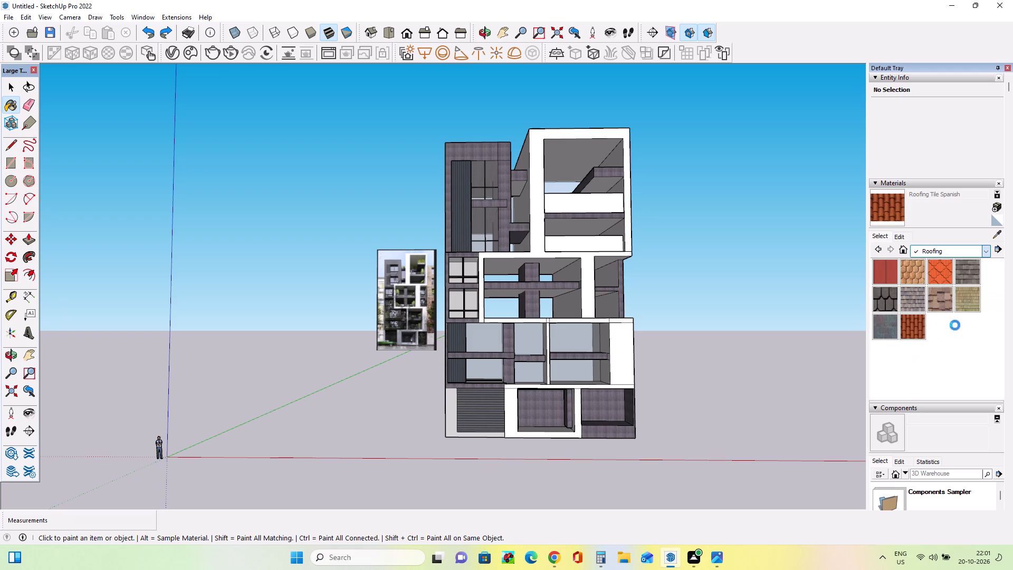
scroll(948, 307, down, 7)
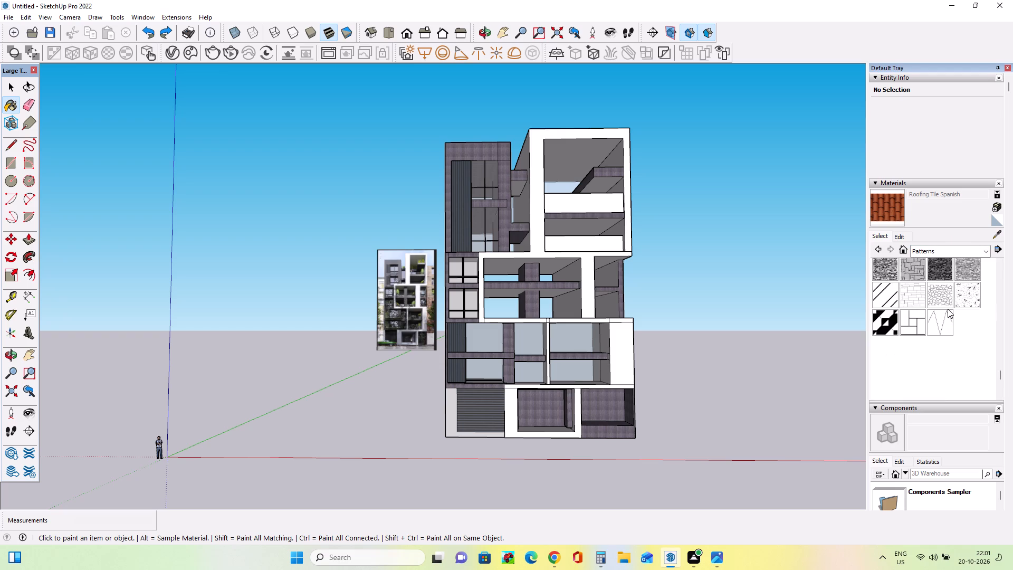
scroll(948, 309, down, 3)
scroll(944, 312, up, 11)
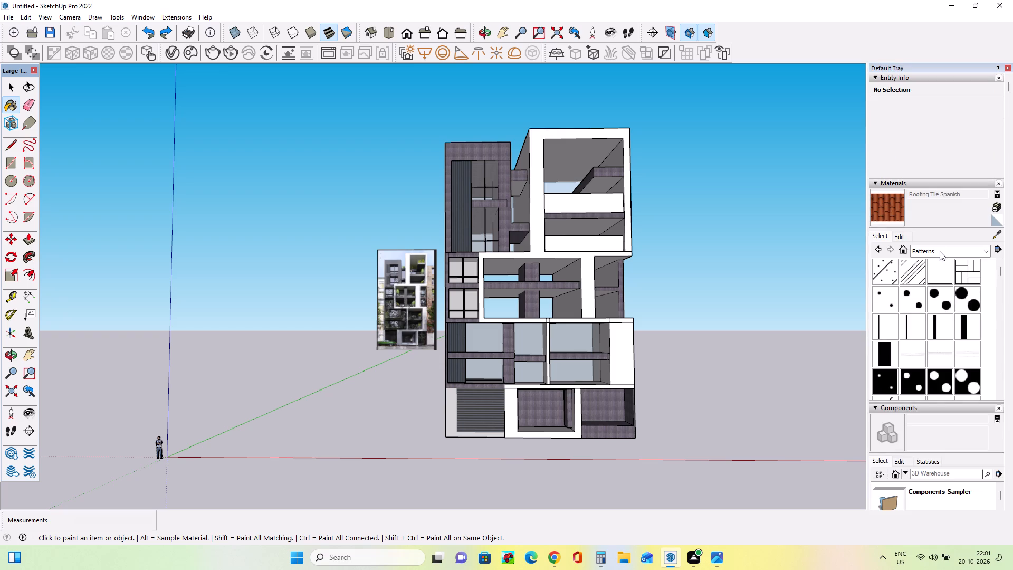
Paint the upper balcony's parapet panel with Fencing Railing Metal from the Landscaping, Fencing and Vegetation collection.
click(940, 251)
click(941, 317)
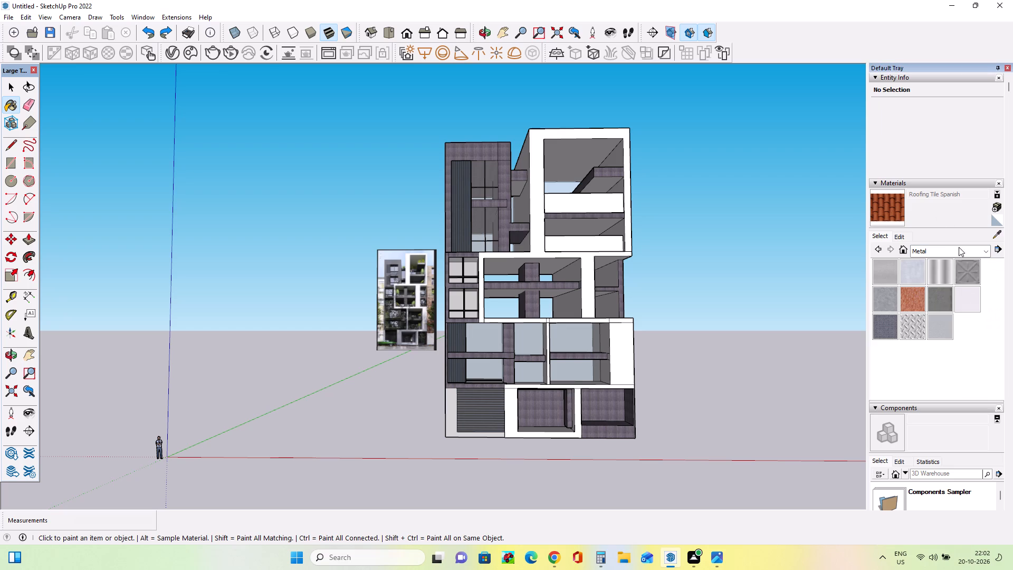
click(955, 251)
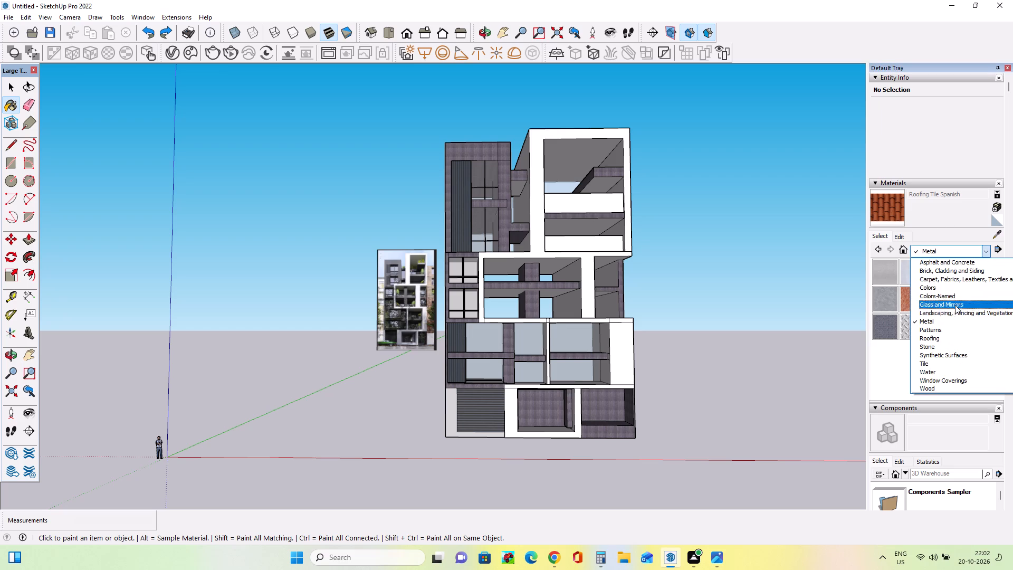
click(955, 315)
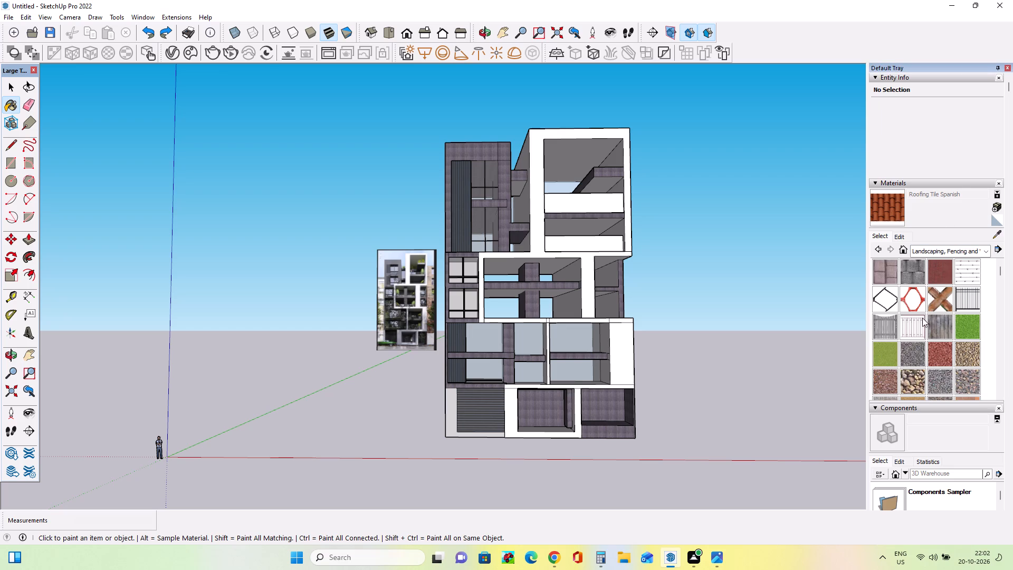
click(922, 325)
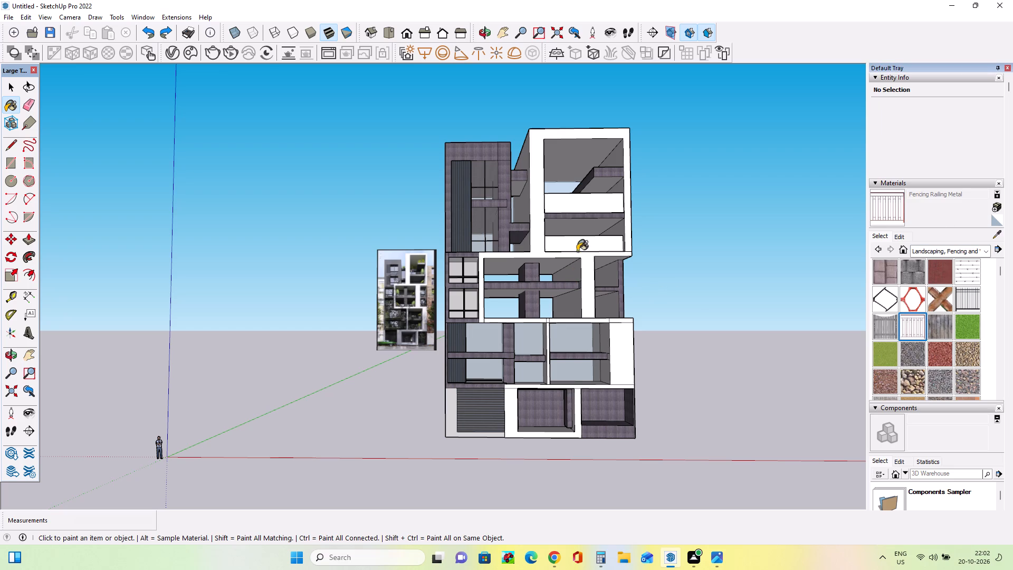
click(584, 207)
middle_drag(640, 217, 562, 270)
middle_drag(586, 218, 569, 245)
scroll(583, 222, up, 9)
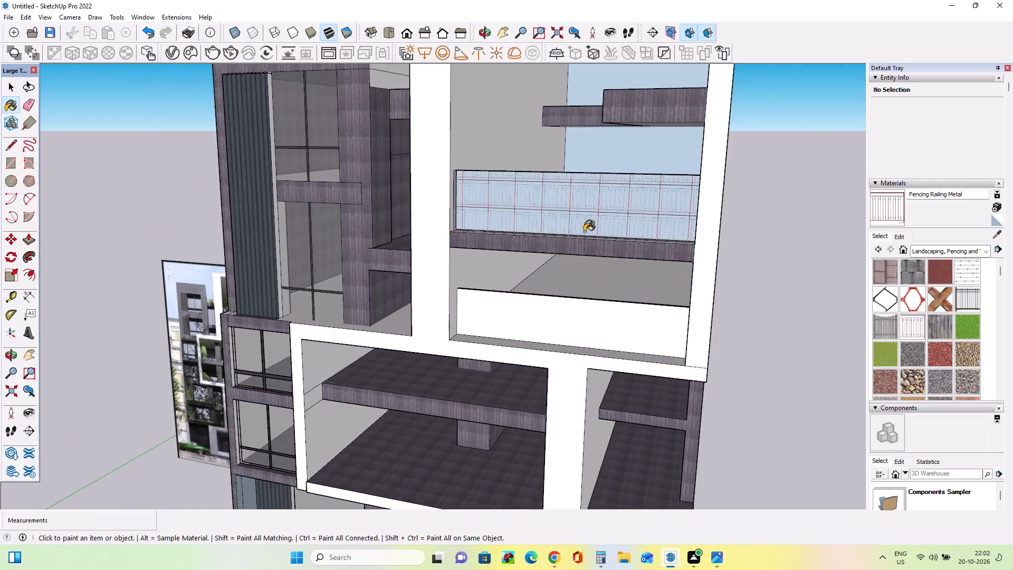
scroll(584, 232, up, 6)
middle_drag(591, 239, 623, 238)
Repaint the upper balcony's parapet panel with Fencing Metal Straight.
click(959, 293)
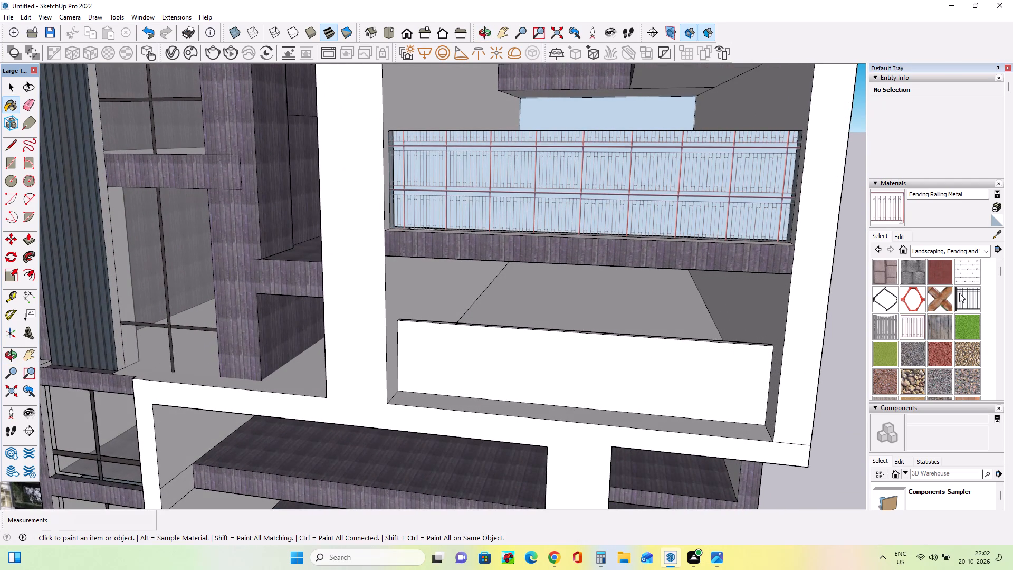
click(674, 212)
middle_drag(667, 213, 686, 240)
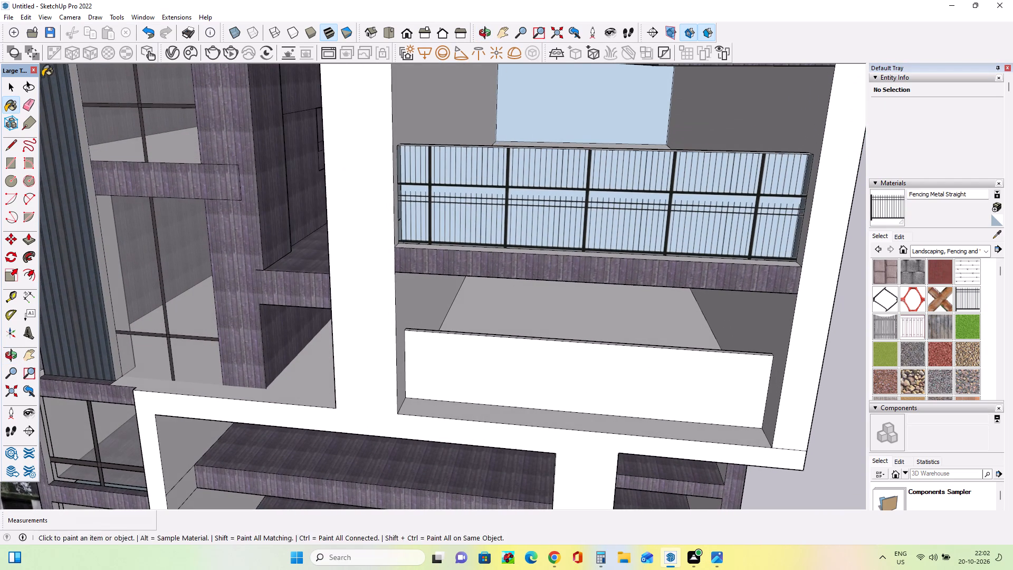
Delete the fence-textured front face of the upper balcony's parapet panel.
click(8, 91)
click(602, 200)
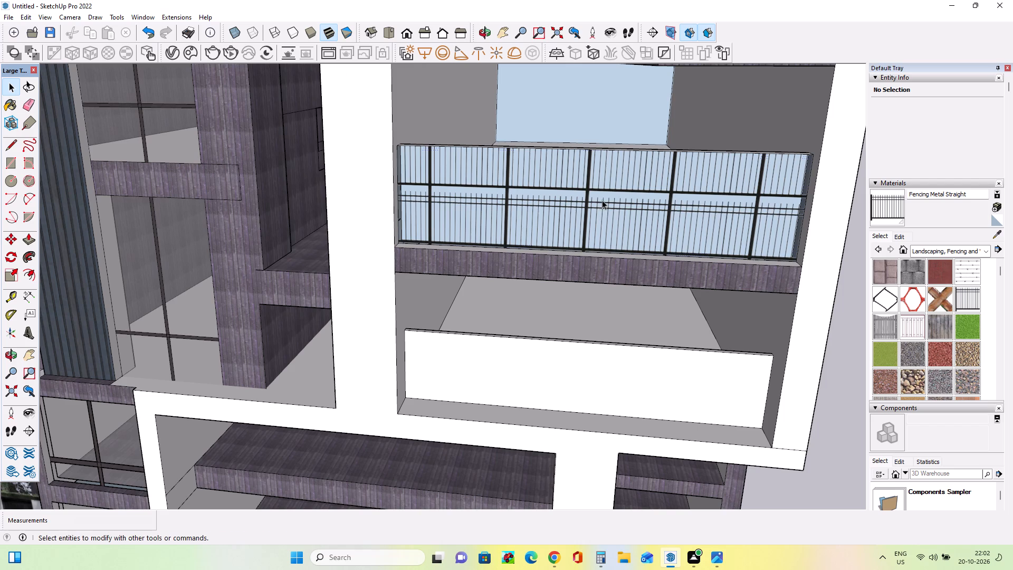
key(Delete)
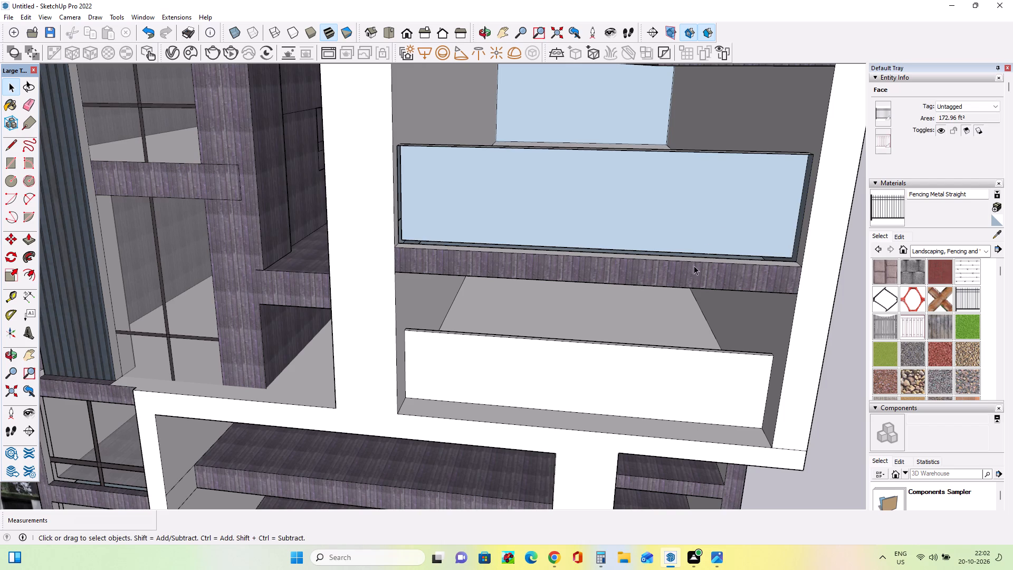
Paint the remaining inner face of the upper balcony's parapet panel with Fencing Metal Straight.
click(964, 309)
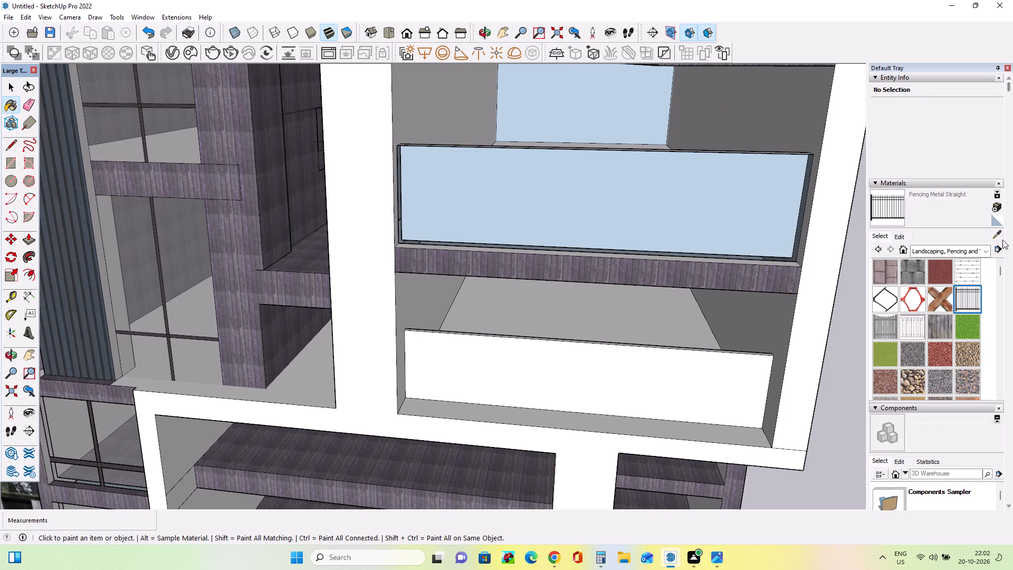
click(515, 187)
middle_drag(565, 227, 529, 238)
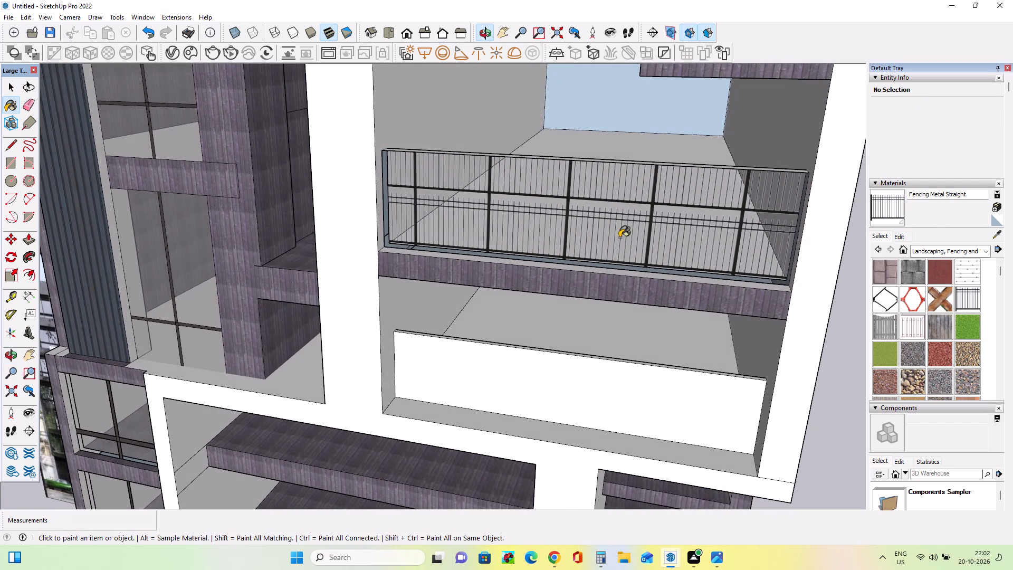
Create a new material from the Fencing Metal Straight texture with its texture width set to 7'.
click(999, 209)
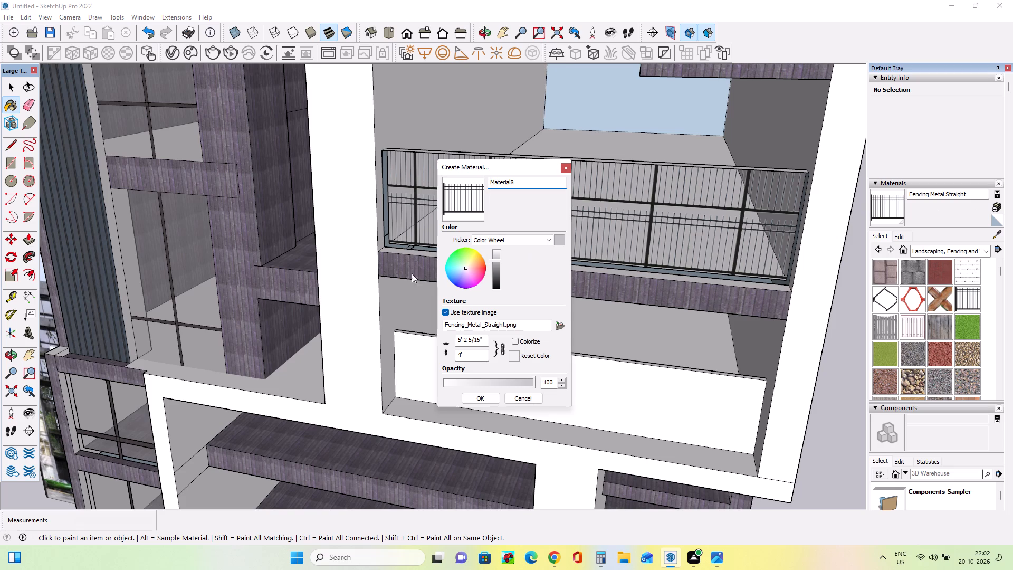
click(486, 339)
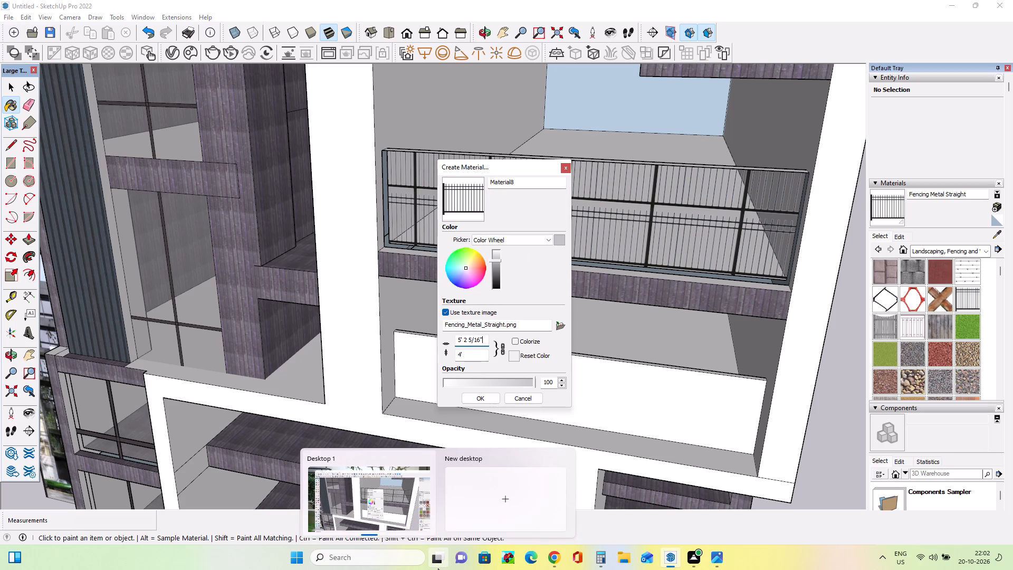
key(BackSpace)
key(BackSpace)
key(BackSpace)
key(BackSpace)
key(BackSpace)
key(BackSpace)
key(BackSpace)
key(BackSpace)
key(BackSpace)
key(BackSpace)
key(BackSpace)
key(BackSpace)
key(BackSpace)
key(BackSpace)
key(BackSpace)
key(BackSpace)
key(BackSpace)
key(BackSpace)
key(BackSpace)
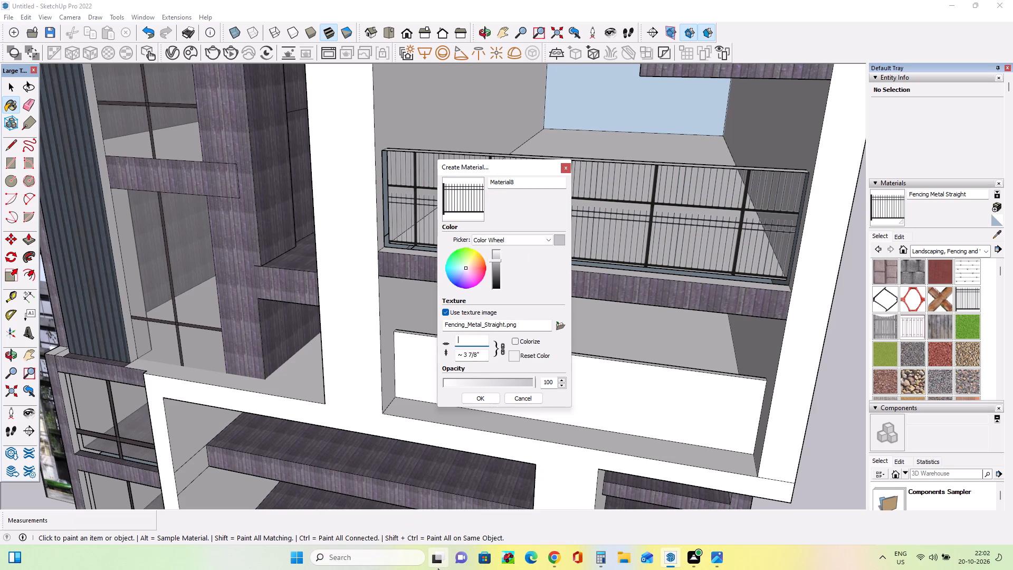
key(7)
key(apostrophe)
click(476, 400)
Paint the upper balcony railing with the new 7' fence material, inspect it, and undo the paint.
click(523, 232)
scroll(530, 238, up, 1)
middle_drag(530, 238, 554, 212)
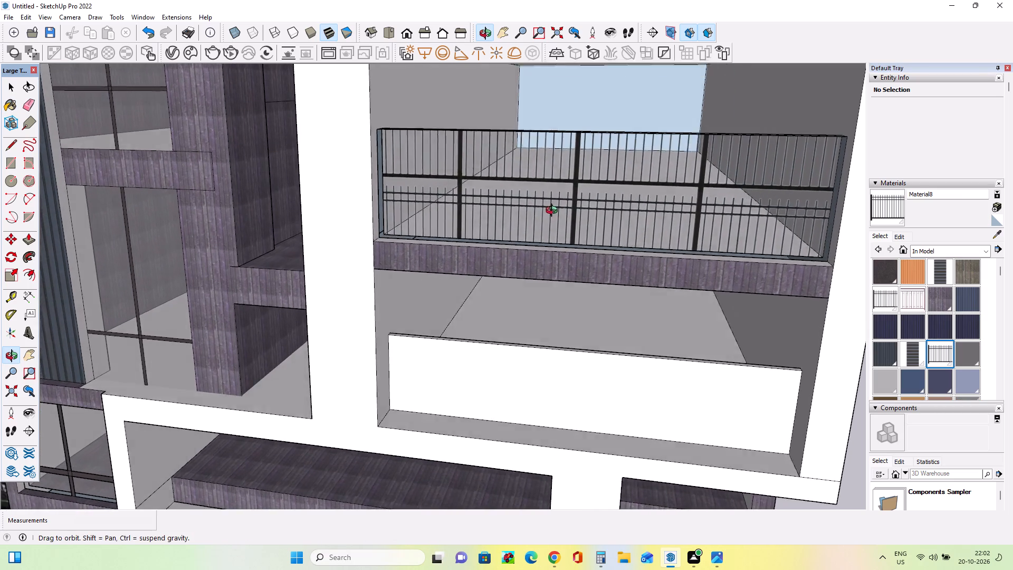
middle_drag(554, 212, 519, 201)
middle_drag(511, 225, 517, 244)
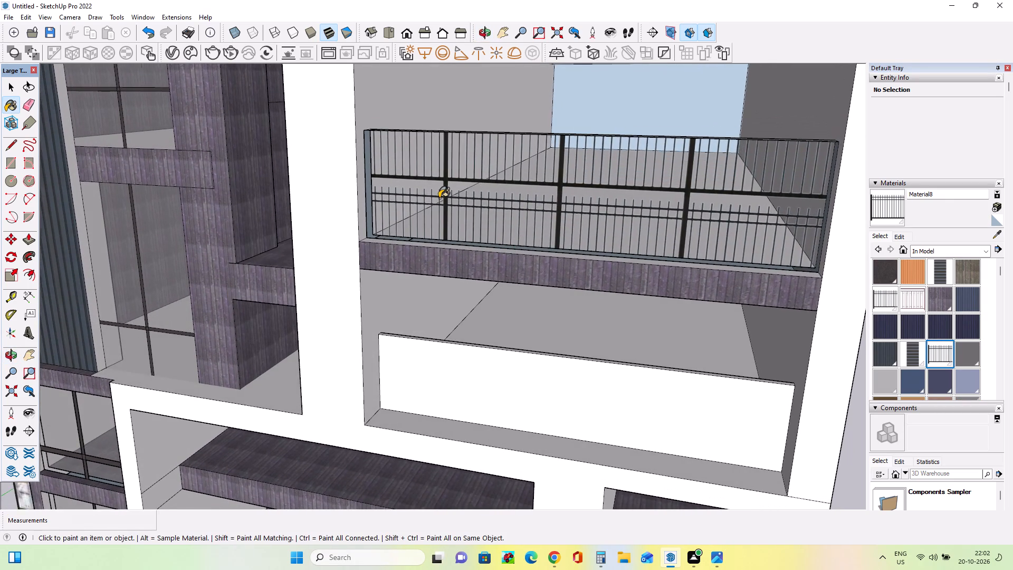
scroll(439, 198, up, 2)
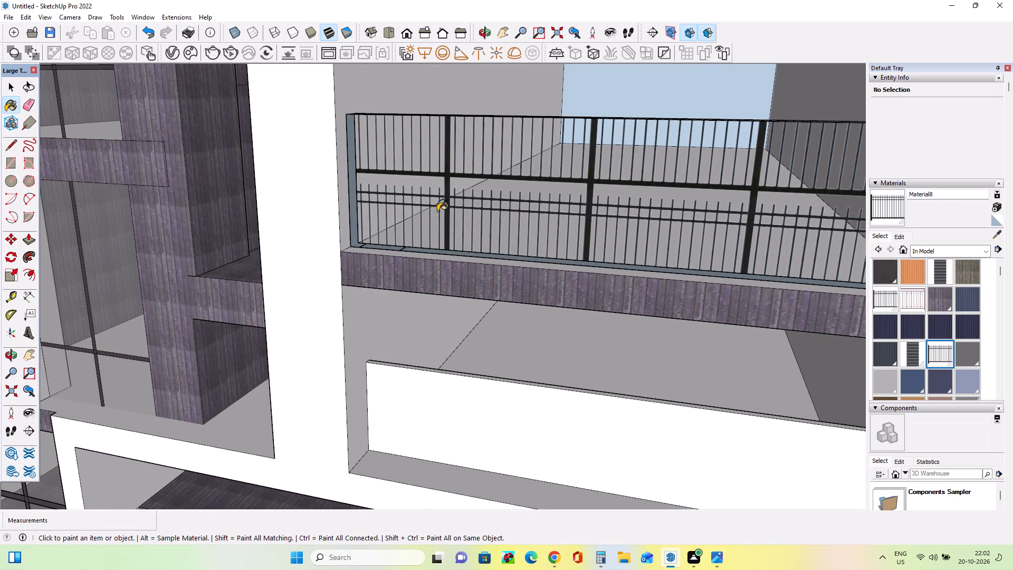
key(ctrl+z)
Paint the white parapet panel of the balcony directly below with the new 7' fence material.
middle_drag(793, 207, 723, 228)
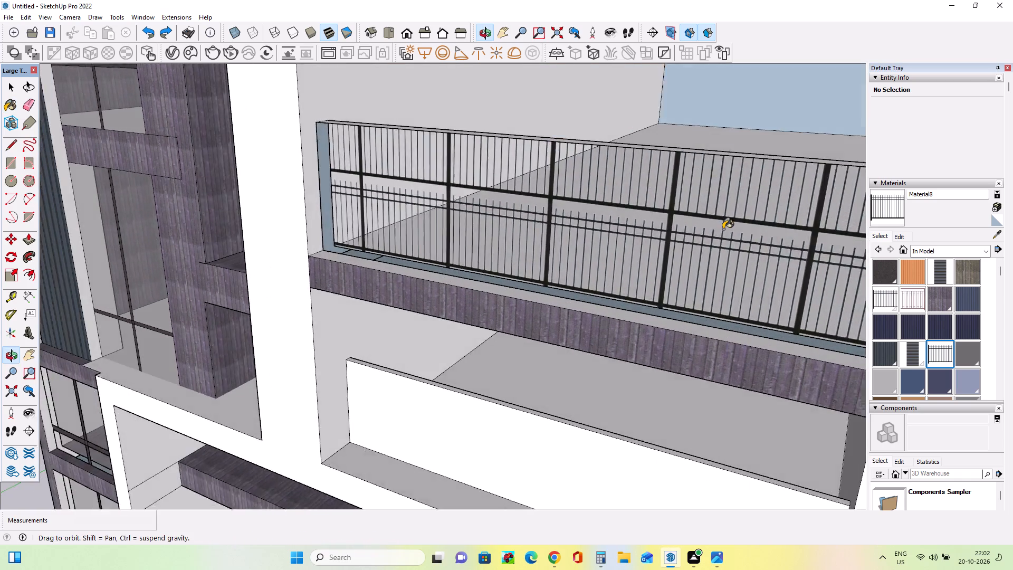
scroll(722, 229, down, 2)
middle_drag(609, 253, 662, 270)
scroll(662, 270, down, 1)
scroll(466, 252, down, 2)
middle_drag(456, 264, 457, 265)
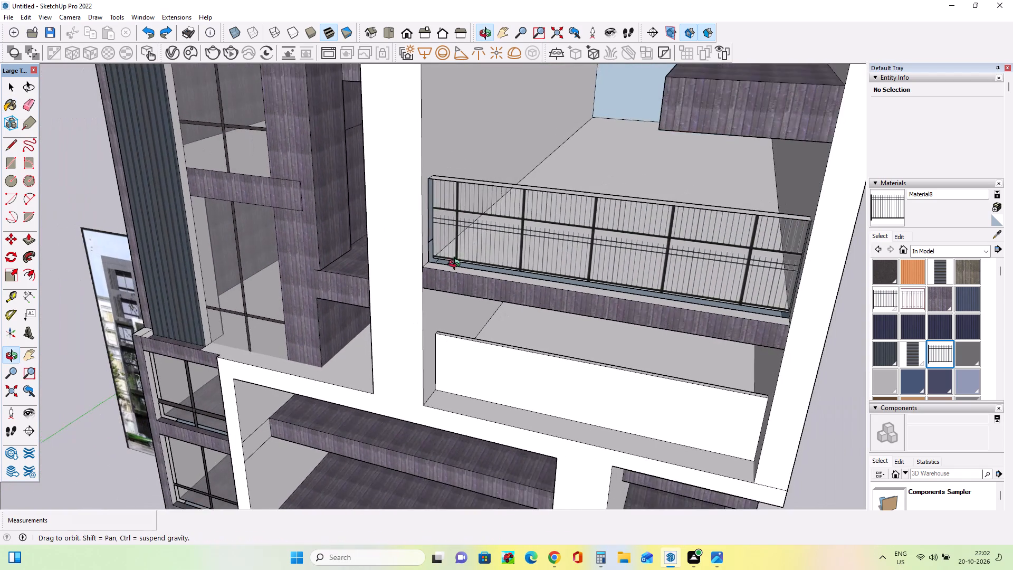
middle_drag(457, 265, 467, 220)
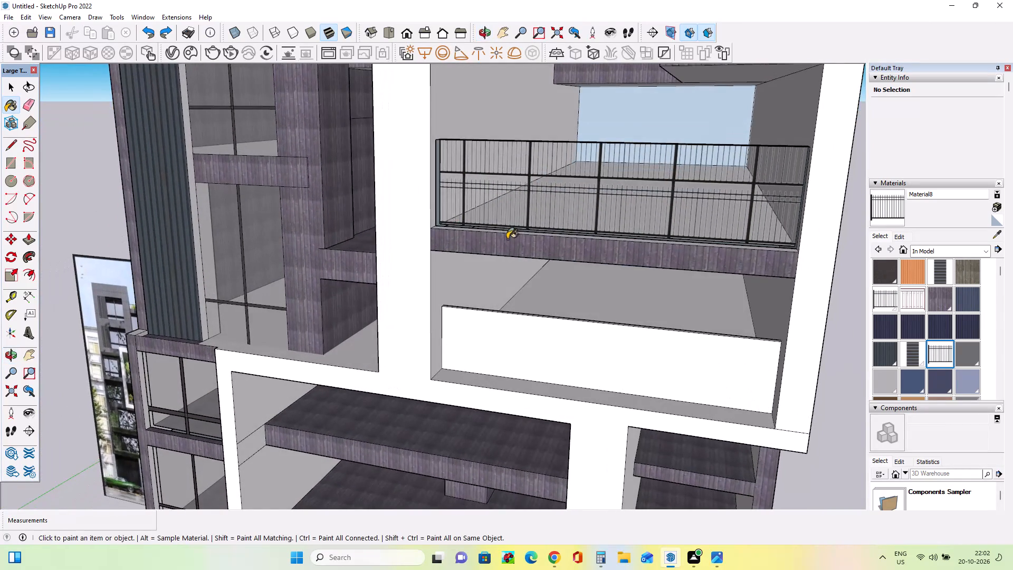
scroll(507, 240, down, 5)
middle_drag(527, 286, 560, 252)
scroll(563, 301, up, 1)
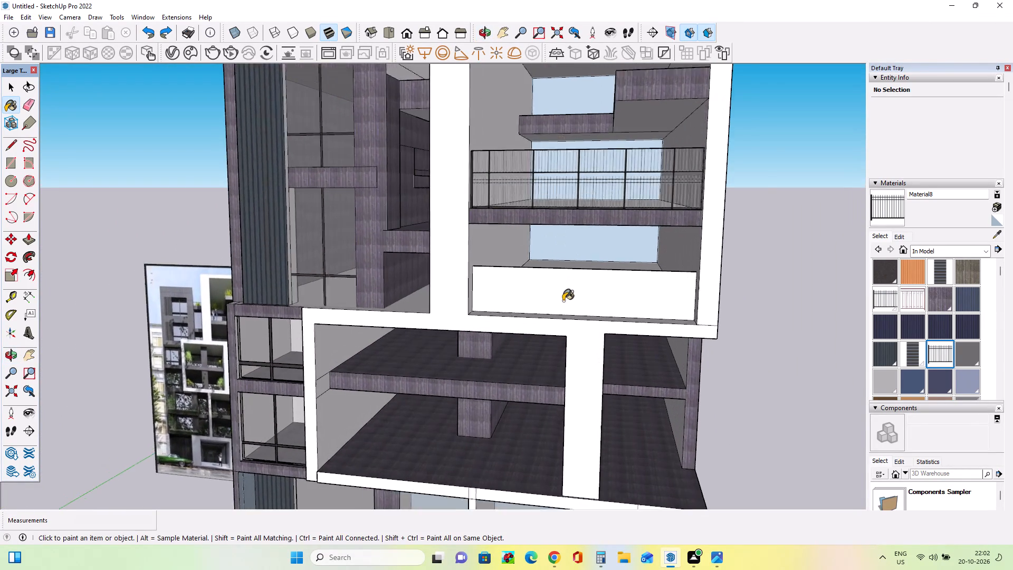
scroll(563, 301, up, 2)
click(563, 301)
Paint the upper balcony railing with the same 7' fence material.
middle_drag(591, 300, 607, 310)
scroll(601, 264, up, 4)
middle_drag(573, 292, 578, 296)
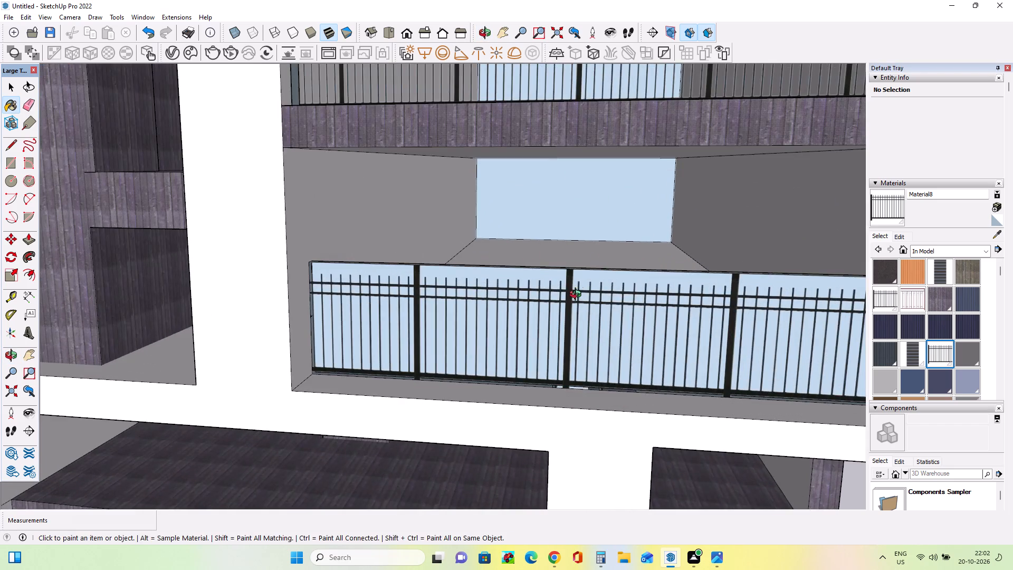
middle_drag(578, 296, 589, 305)
scroll(586, 307, down, 1)
middle_drag(517, 300, 518, 311)
click(511, 103)
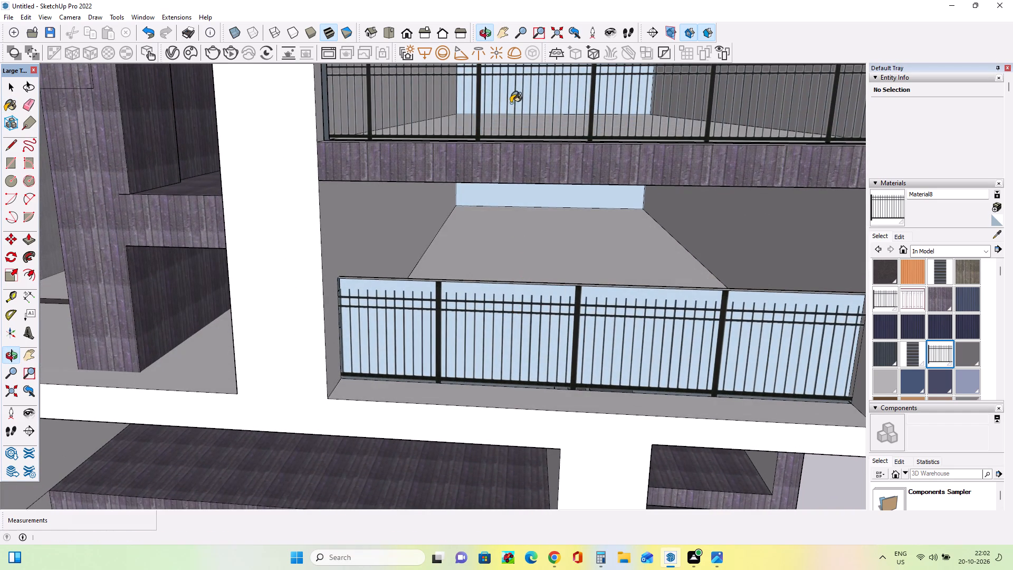
Draw a horizontal line about 25' 9" long across the upper balcony railing at mid-height, from one side edge to the other.
middle_drag(506, 135, 494, 176)
scroll(494, 176, down, 5)
middle_drag(502, 190, 505, 212)
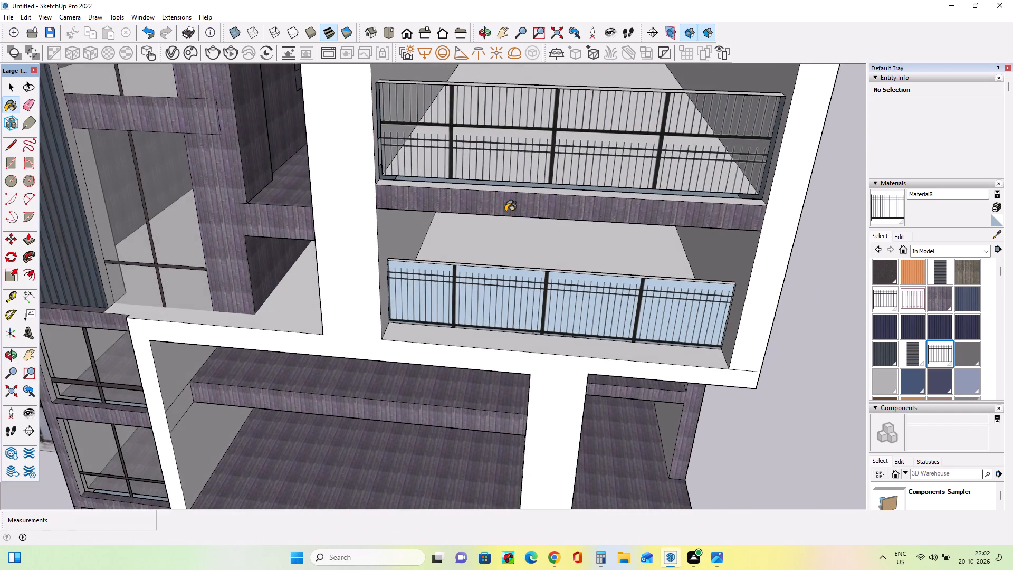
scroll(505, 202, down, 3)
middle_drag(505, 208, 502, 153)
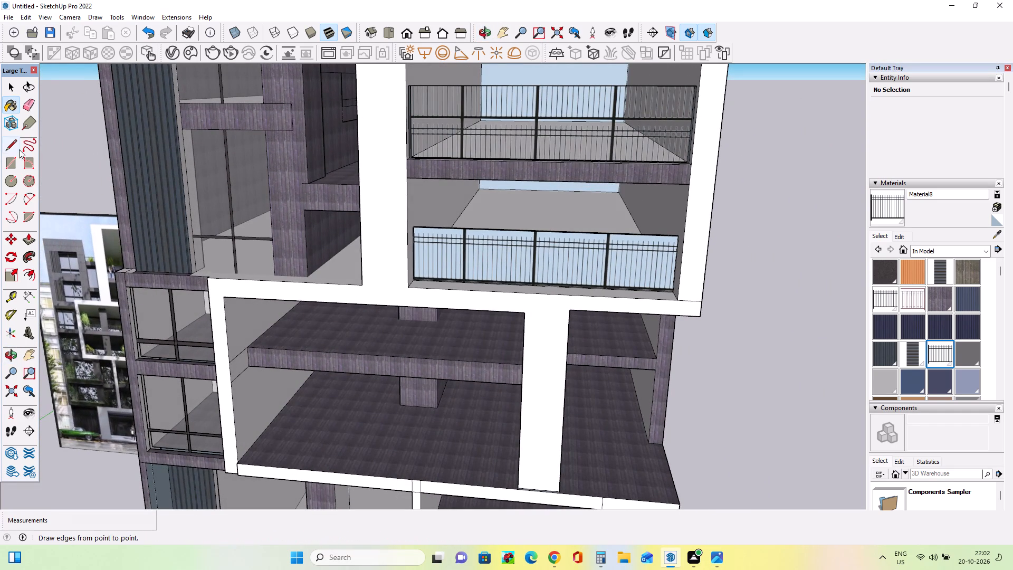
click(12, 146)
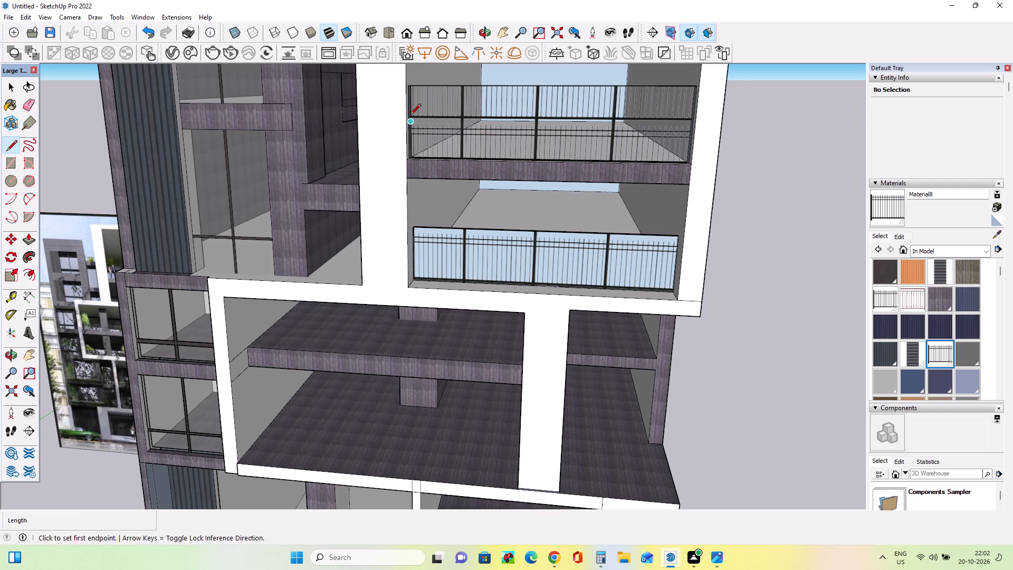
click(410, 116)
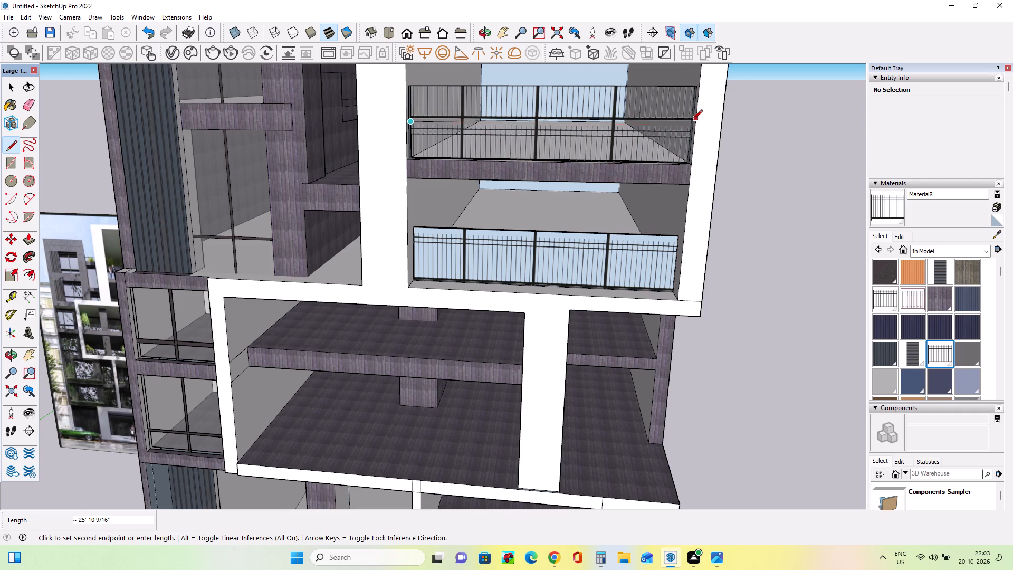
scroll(690, 126, up, 5)
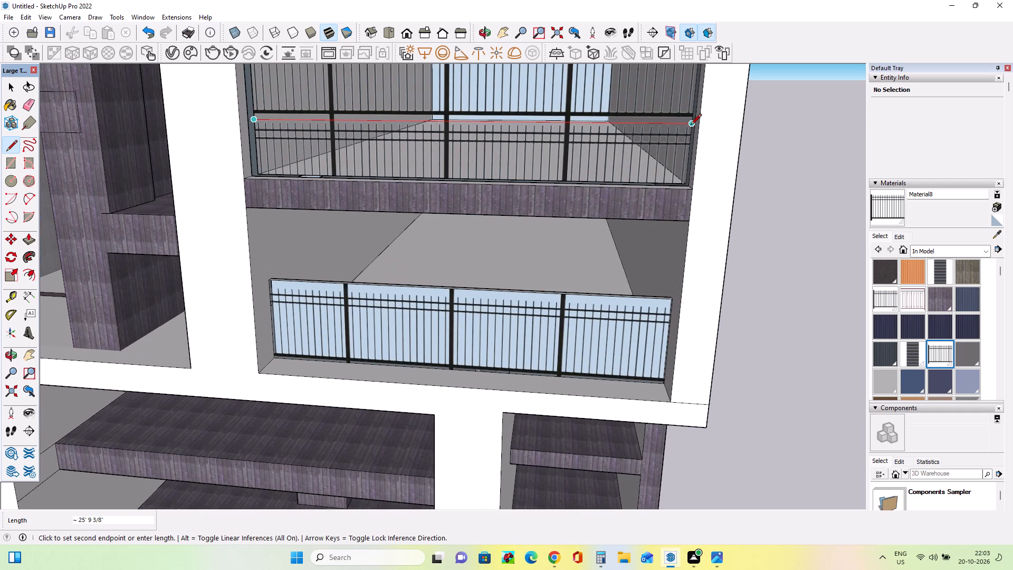
click(691, 126)
middle_drag(708, 159, 710, 168)
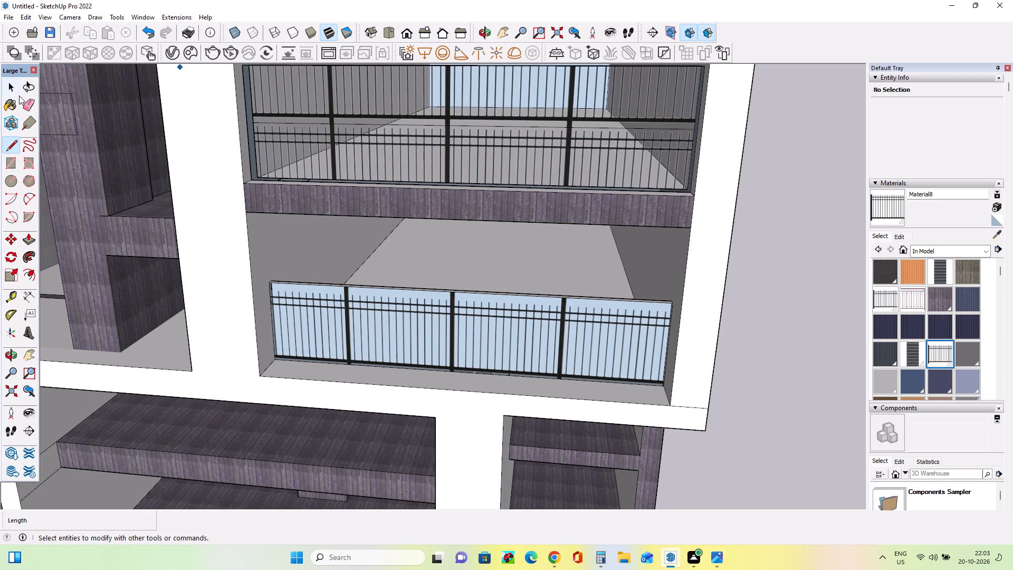
Erase the upper balcony railing's top edge to remove the railing portion above the dividing line.
click(28, 103)
scroll(386, 218, down, 4)
click(427, 134)
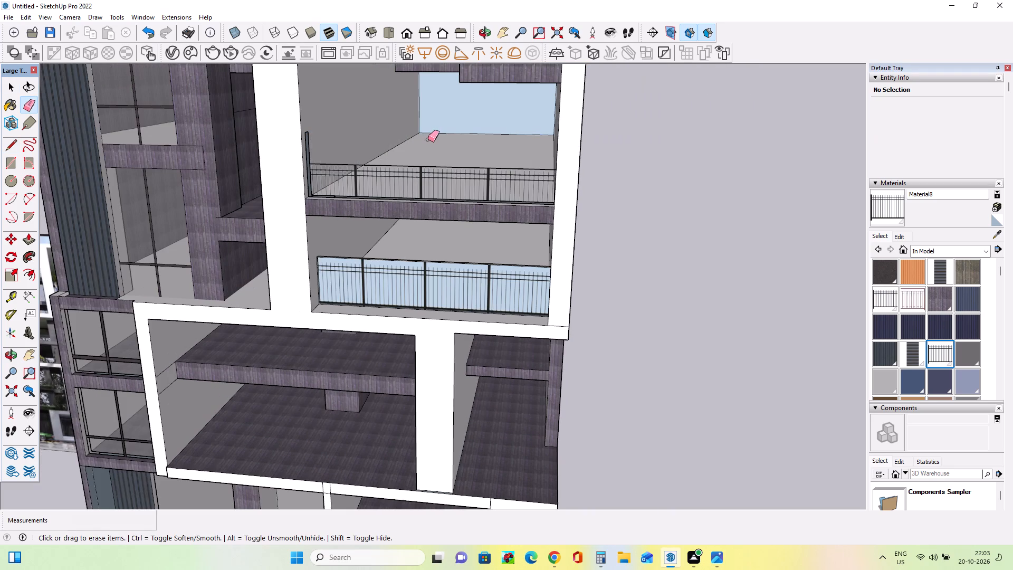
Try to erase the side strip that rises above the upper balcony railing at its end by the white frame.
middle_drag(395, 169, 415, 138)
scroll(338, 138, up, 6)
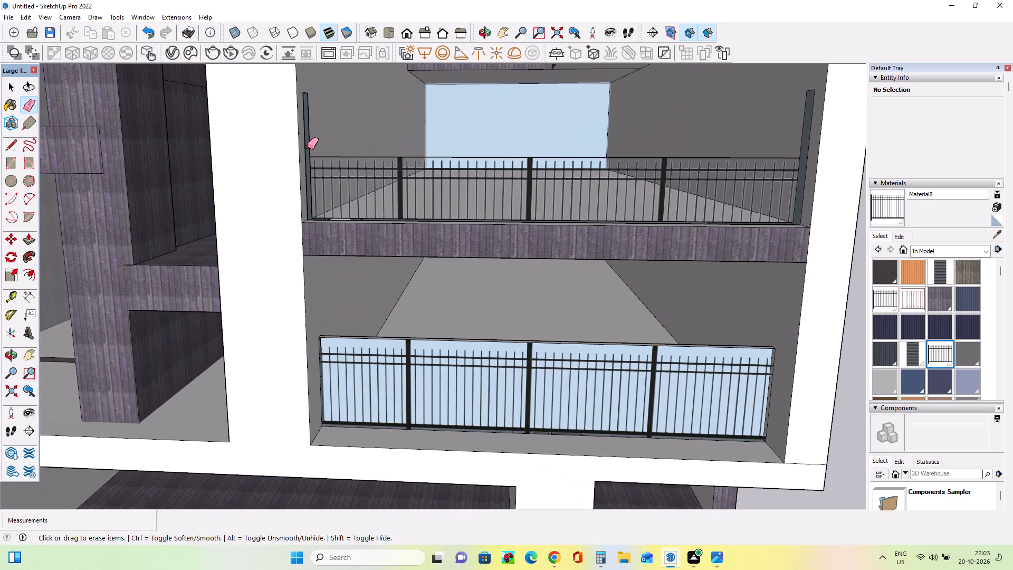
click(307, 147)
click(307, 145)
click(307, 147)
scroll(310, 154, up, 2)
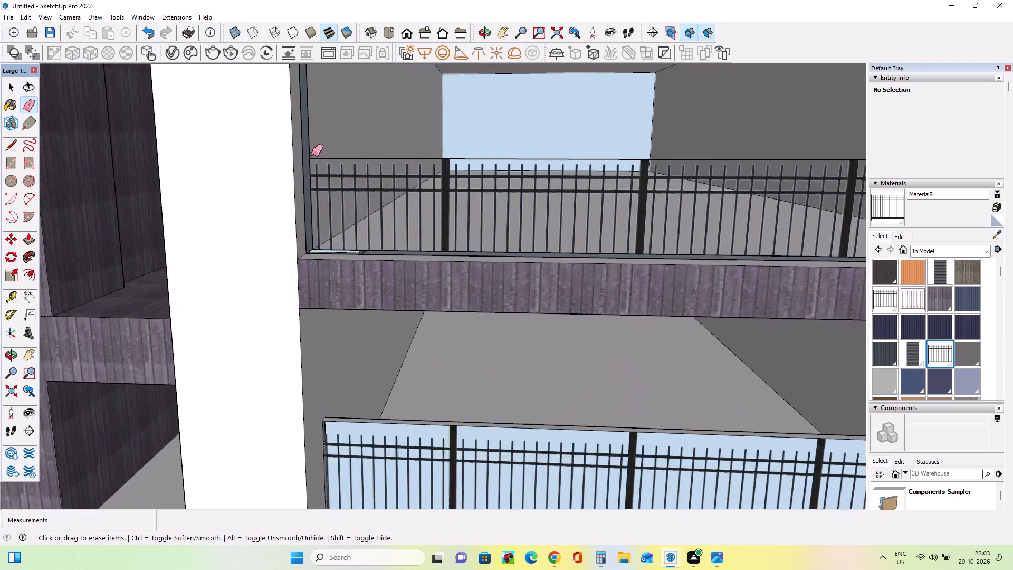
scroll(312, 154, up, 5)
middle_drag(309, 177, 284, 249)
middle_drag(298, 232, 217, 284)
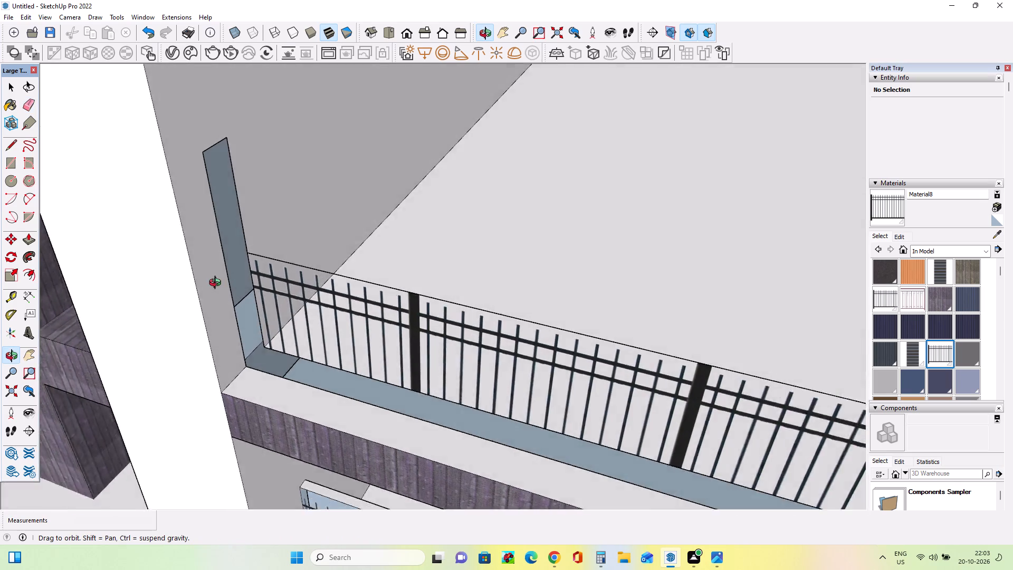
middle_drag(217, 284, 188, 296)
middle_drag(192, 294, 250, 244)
Delete the front fence-textured face of the lower balcony railing.
scroll(250, 244, down, 5)
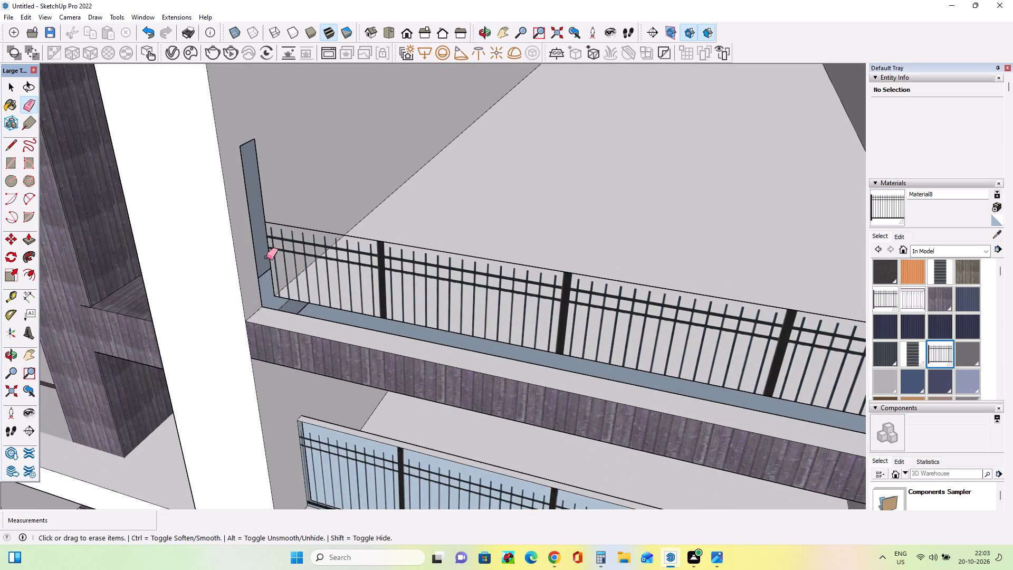
scroll(309, 267, down, 9)
middle_drag(347, 348, 449, 277)
scroll(448, 316, up, 7)
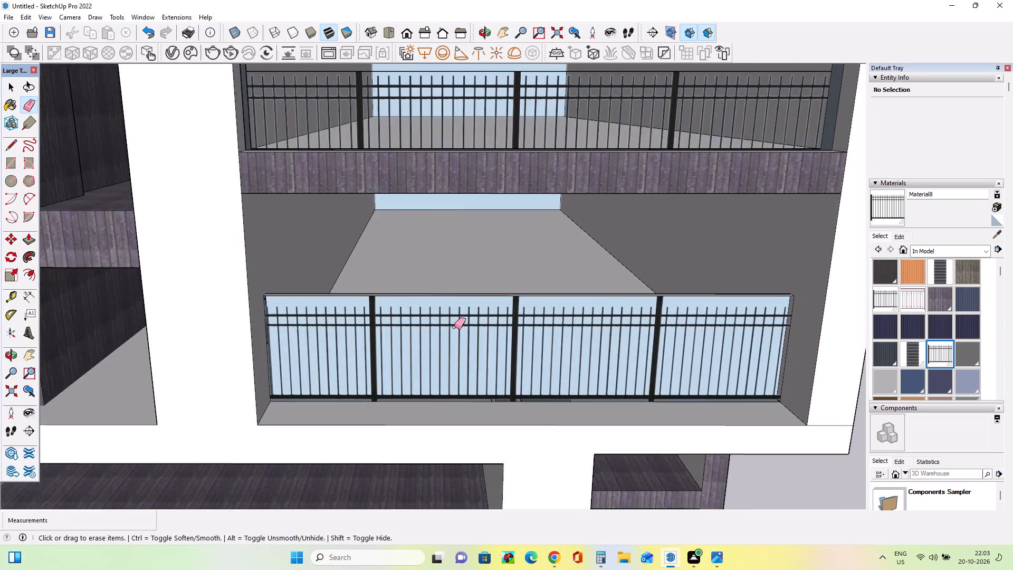
scroll(461, 312, up, 6)
click(7, 87)
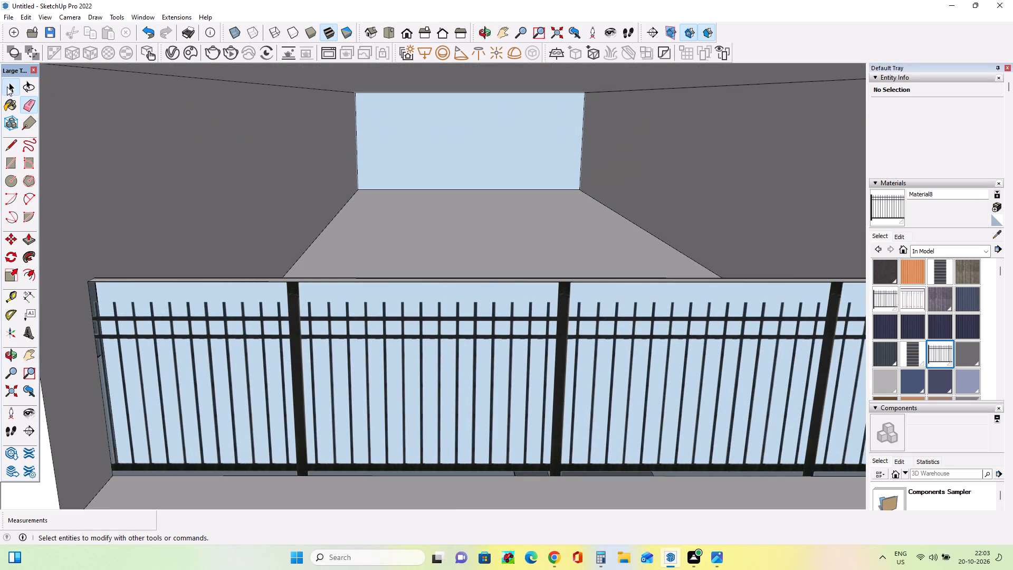
click(398, 291)
key(Delete)
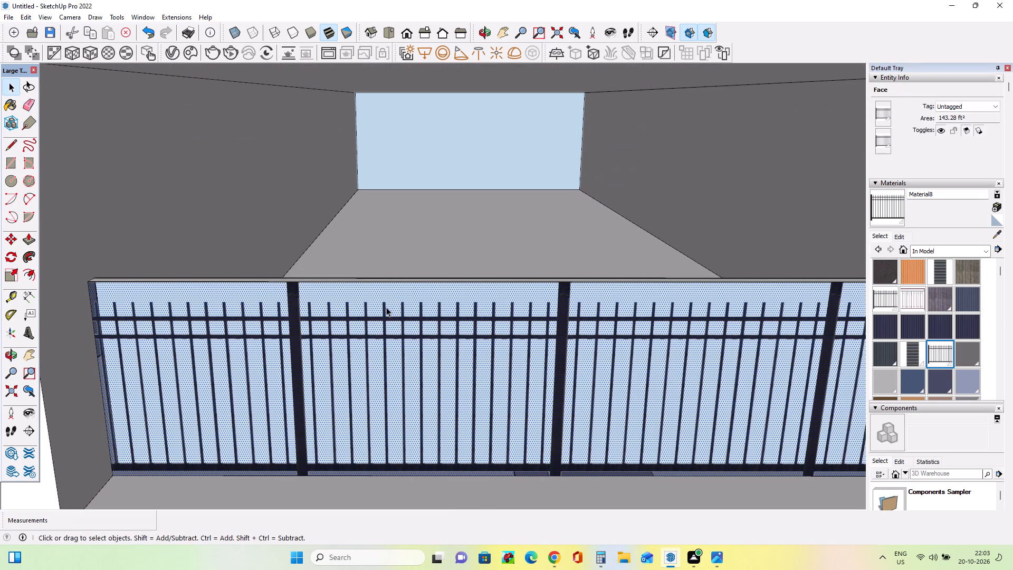
Paint the pale blue panel remaining on the lower balcony with the Material8 fence material.
scroll(332, 294, down, 3)
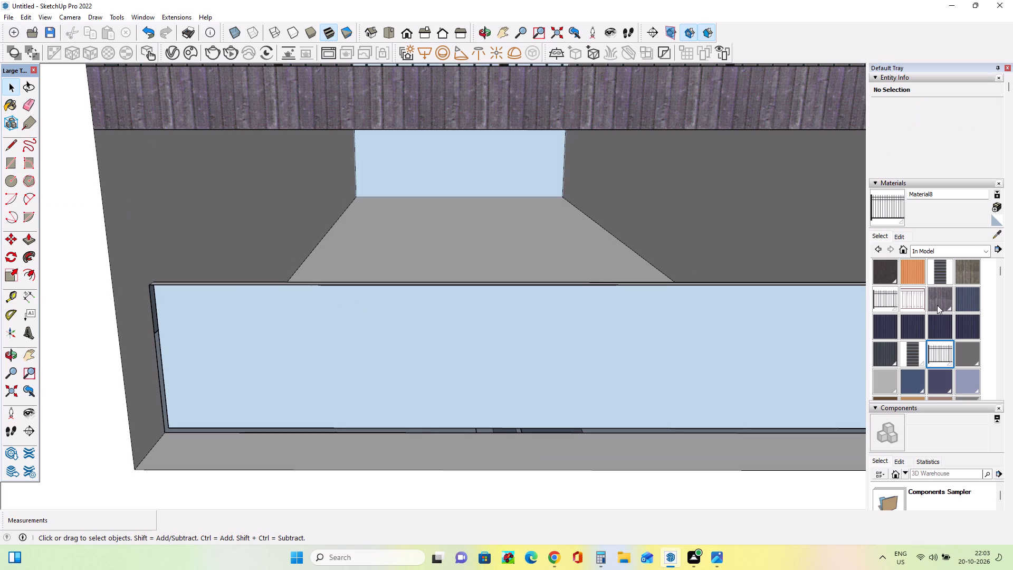
click(933, 354)
click(710, 336)
scroll(492, 315, down, 7)
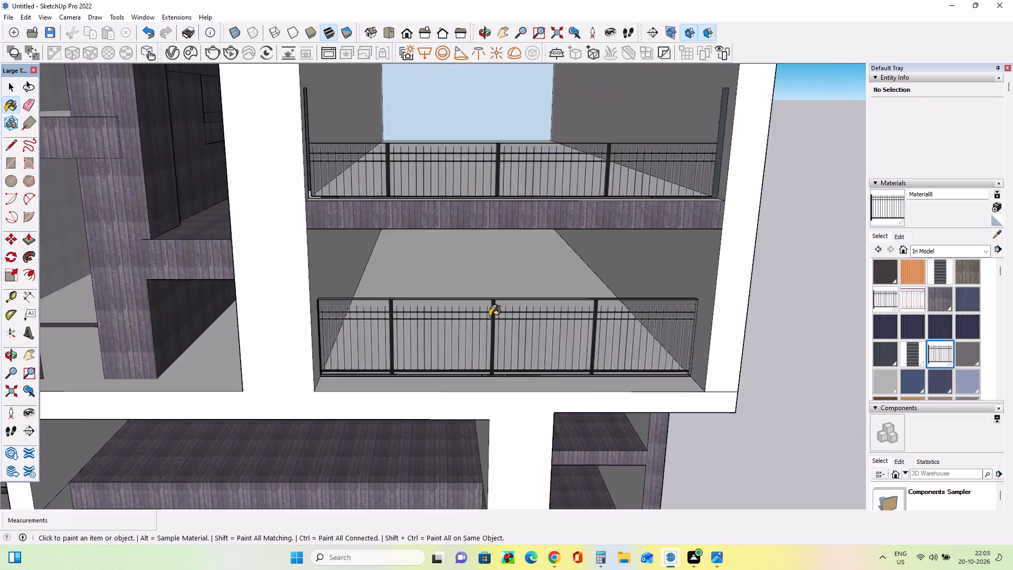
Erase the top edge of the upper balcony's fence railing to remove that railing panel.
scroll(490, 316, down, 6)
middle_drag(525, 340, 527, 285)
scroll(527, 284, up, 7)
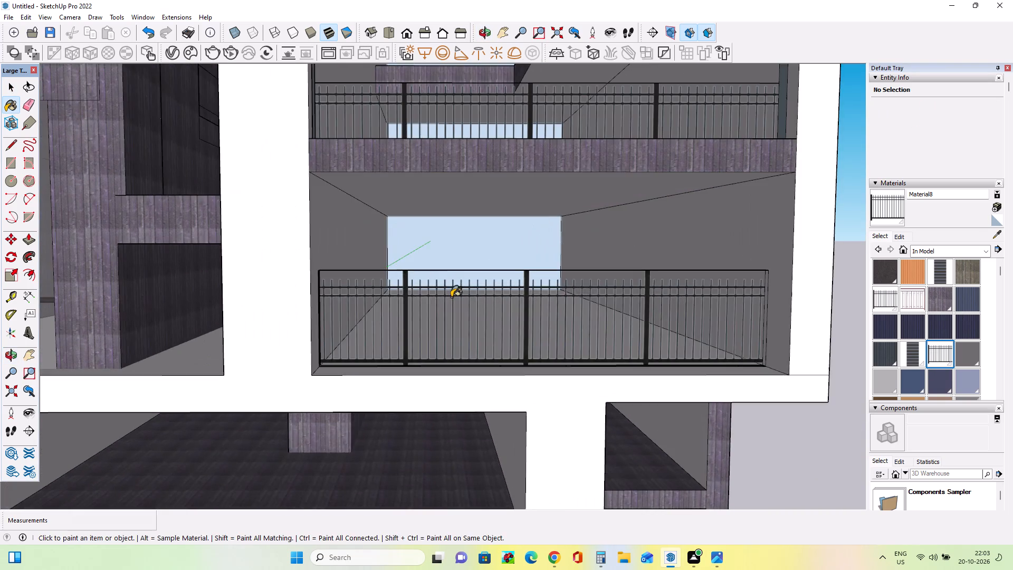
middle_drag(444, 313, 427, 366)
scroll(284, 221, down, 3)
middle_drag(400, 186, 398, 191)
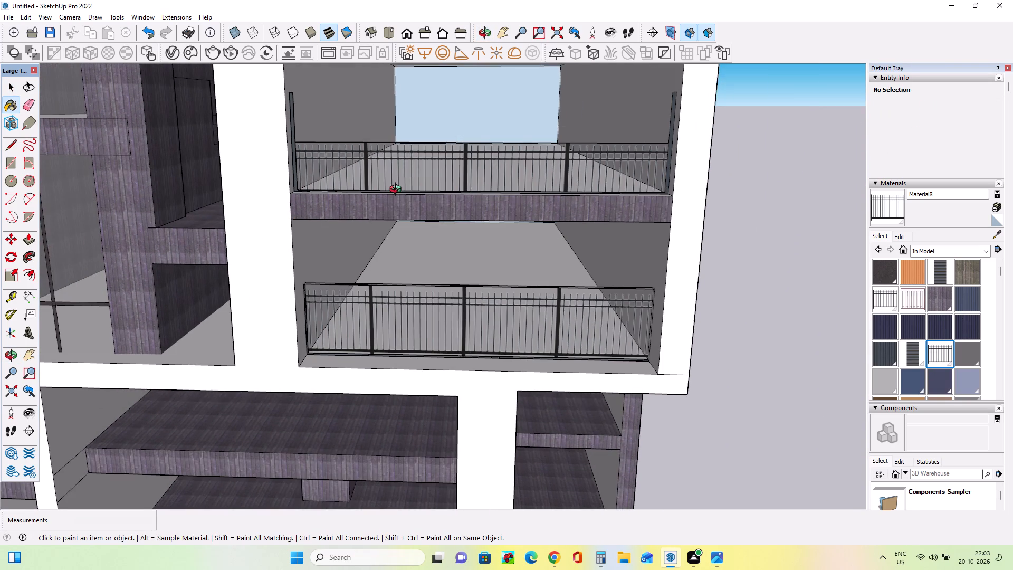
middle_drag(398, 191, 390, 217)
click(30, 103)
click(395, 158)
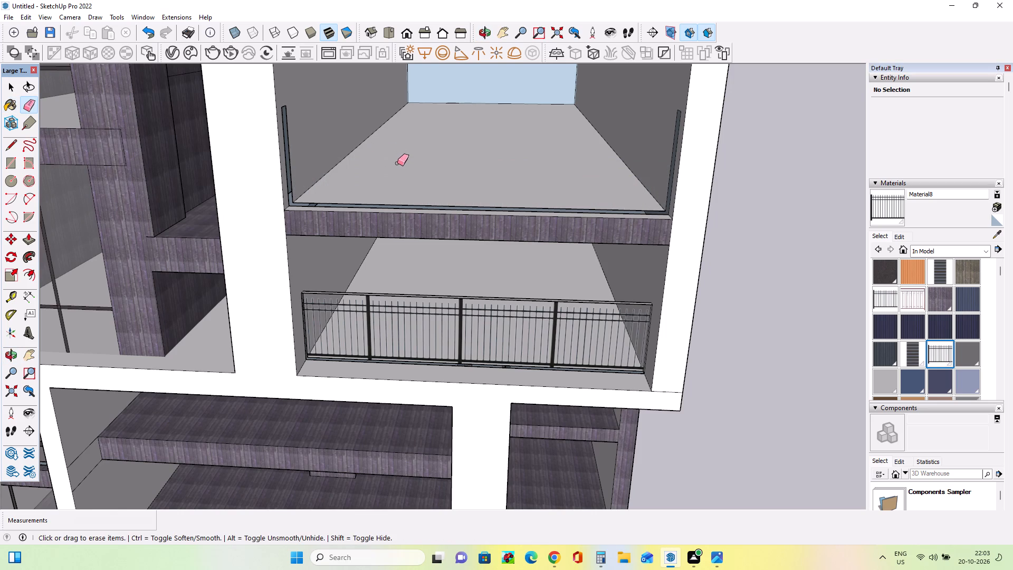
Copy the lower balcony's fence panel about 12' 8 1/2" up onto the balcony above, placing its bottom corner at the slab-side corner.
middle_drag(384, 185, 387, 203)
click(13, 85)
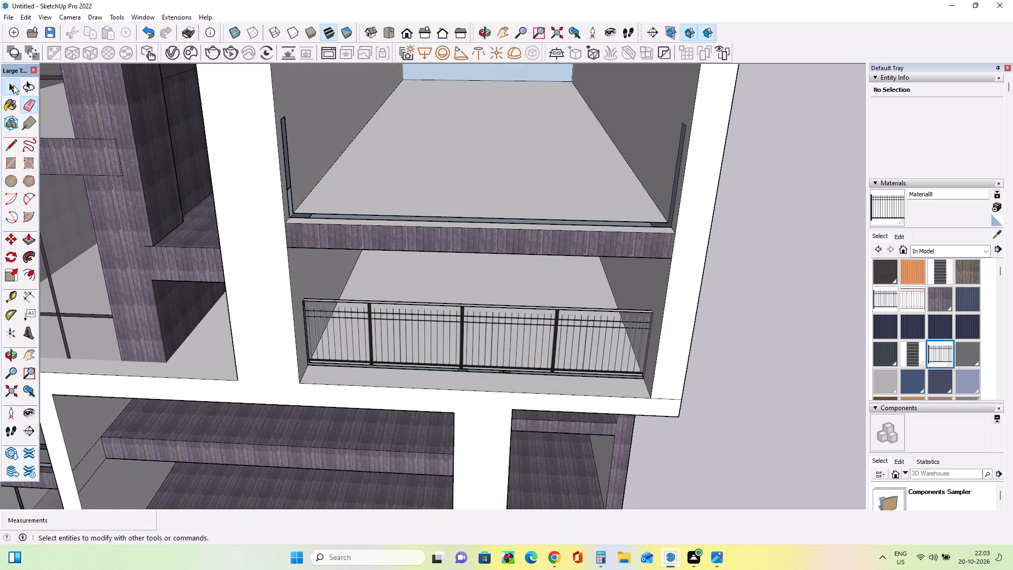
click(410, 324)
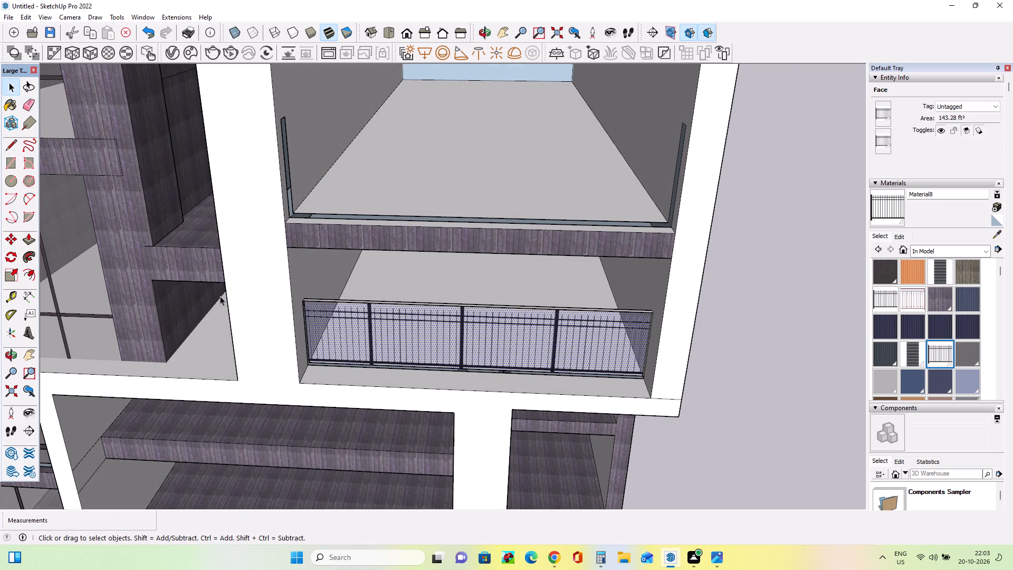
scroll(406, 297, up, 7)
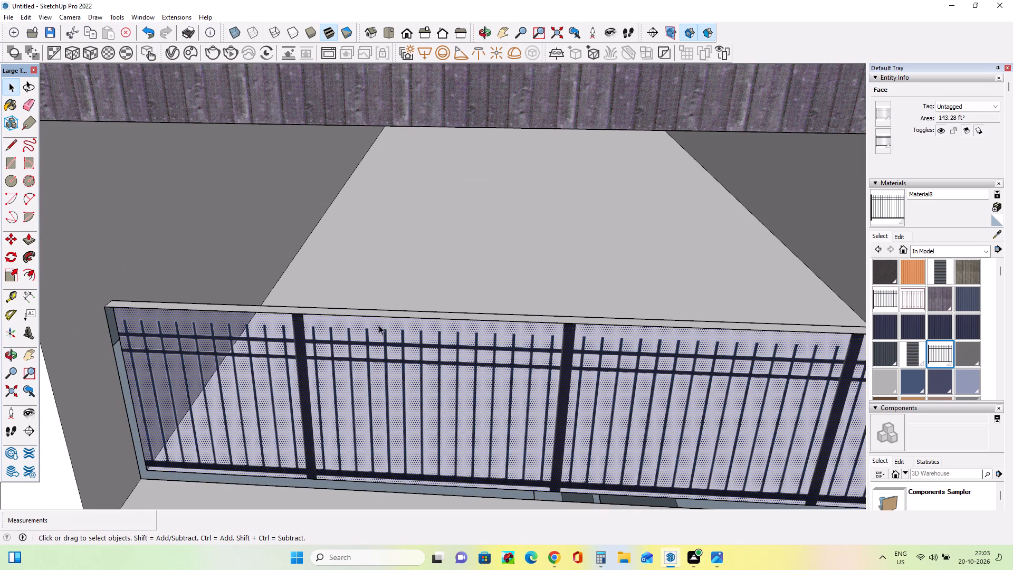
middle_drag(351, 329, 371, 262)
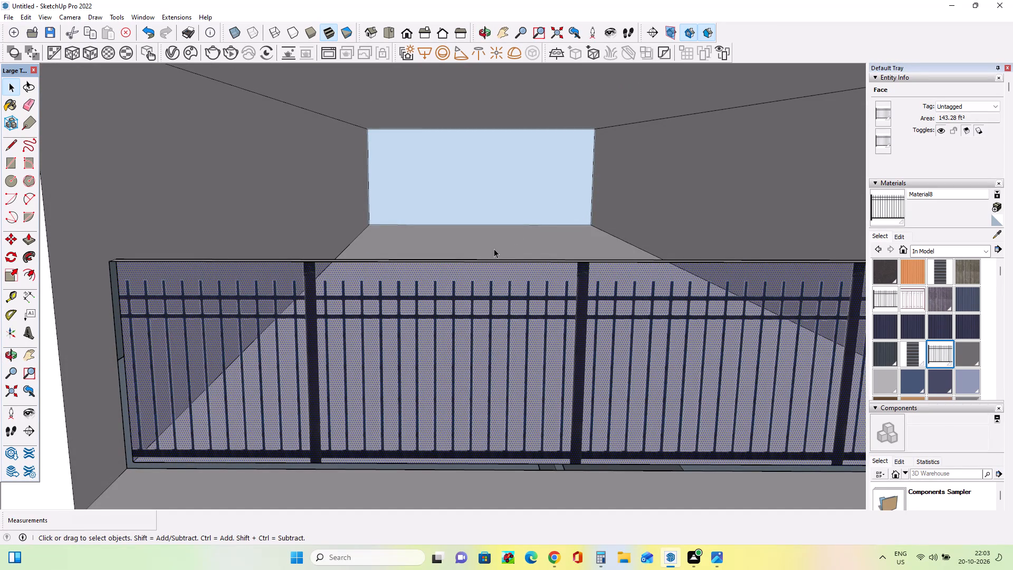
scroll(51, 284, down, 4)
scroll(65, 275, up, 1)
scroll(66, 275, down, 2)
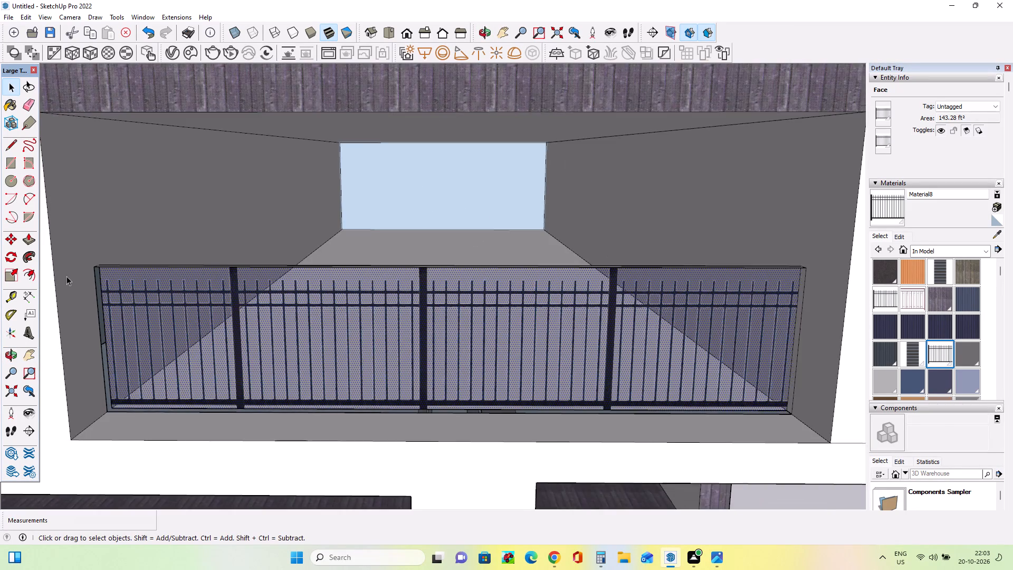
scroll(122, 312, down, 4)
click(11, 241)
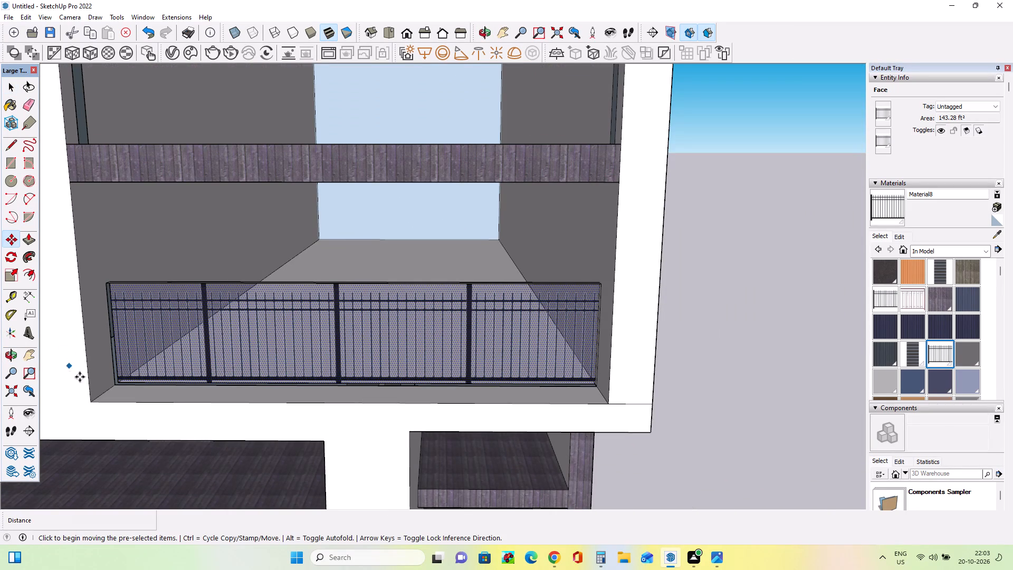
click(117, 387)
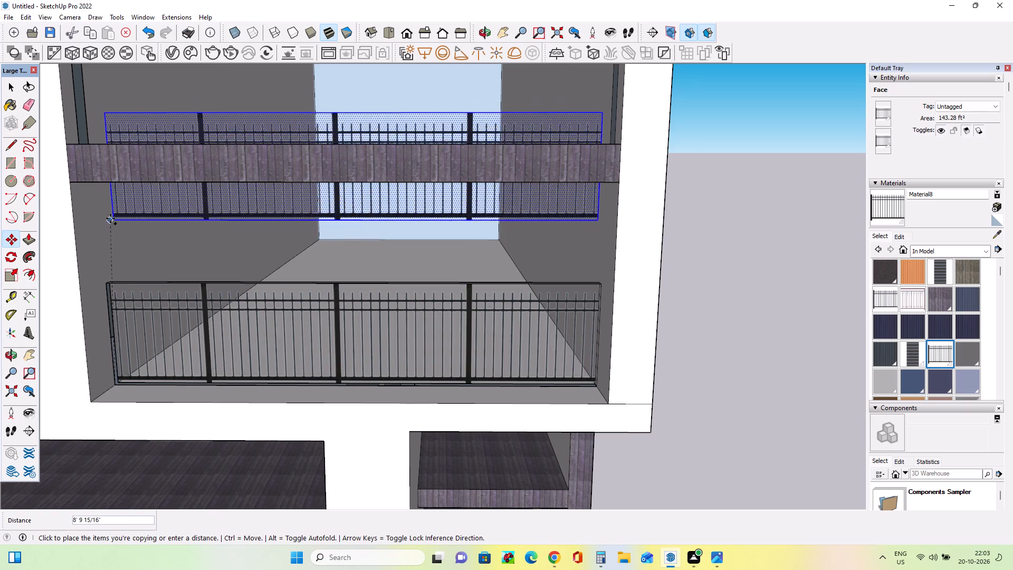
middle_drag(102, 245, 98, 311)
click(64, 201)
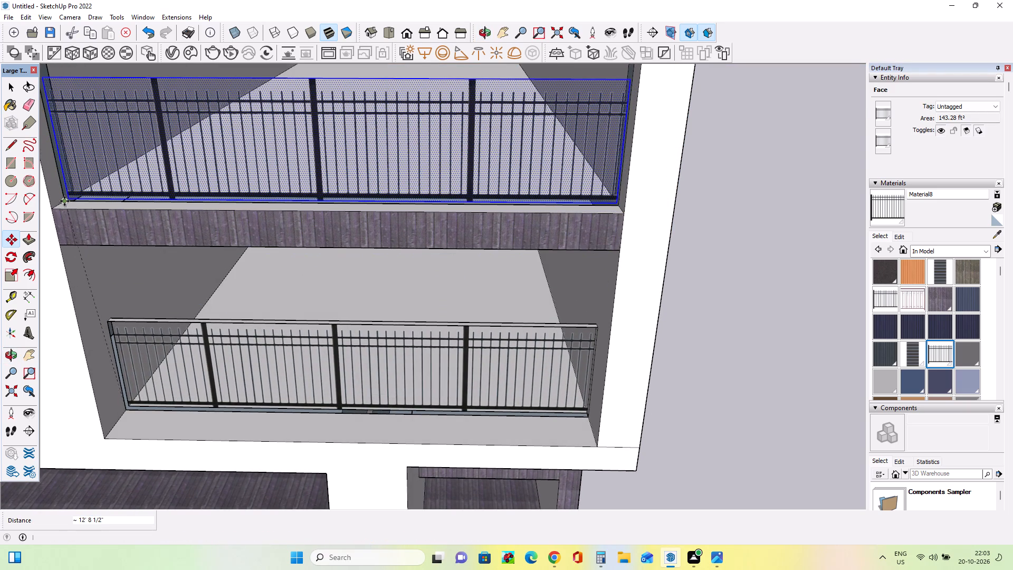
Copy the upper balcony's fence panel about 29' 10" down to the upper slab's front edge inside the wide white frame, starting at its corner.
scroll(198, 279, down, 5)
scroll(202, 281, up, 1)
scroll(203, 284, down, 2)
middle_drag(260, 270, 351, 206)
scroll(348, 204, down, 8)
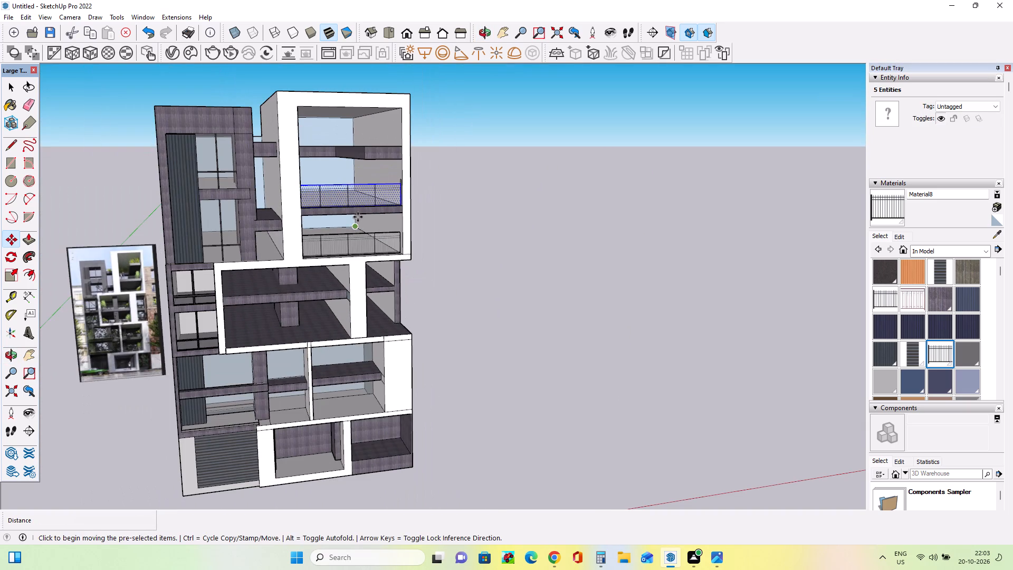
scroll(306, 209, up, 8)
middle_drag(313, 221, 212, 213)
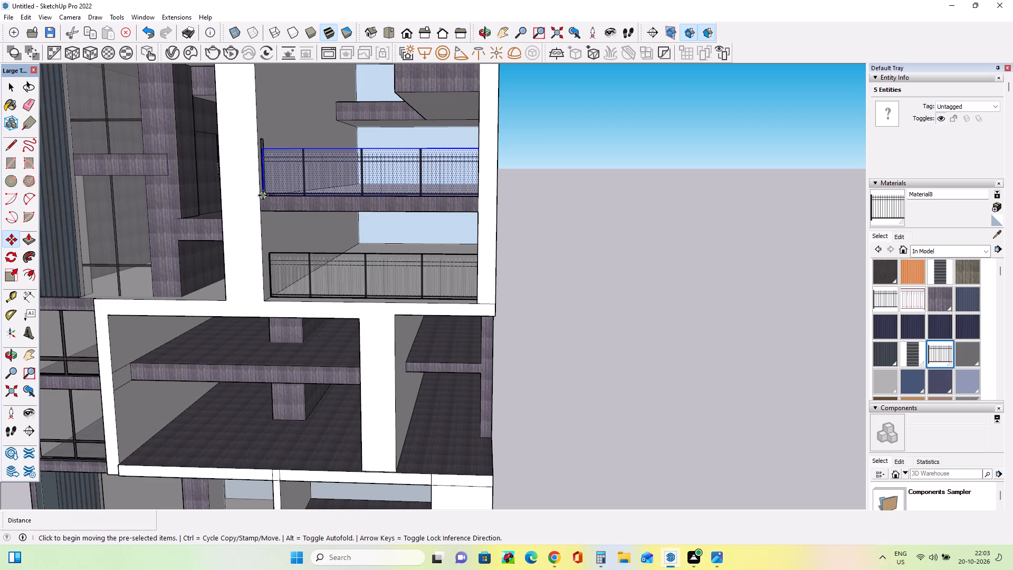
click(263, 196)
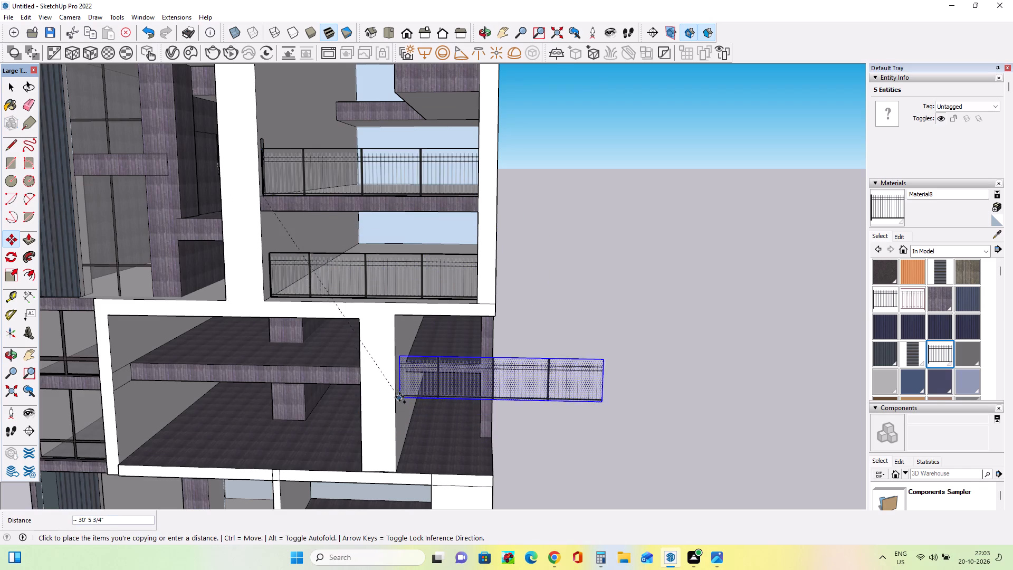
middle_drag(405, 378, 450, 366)
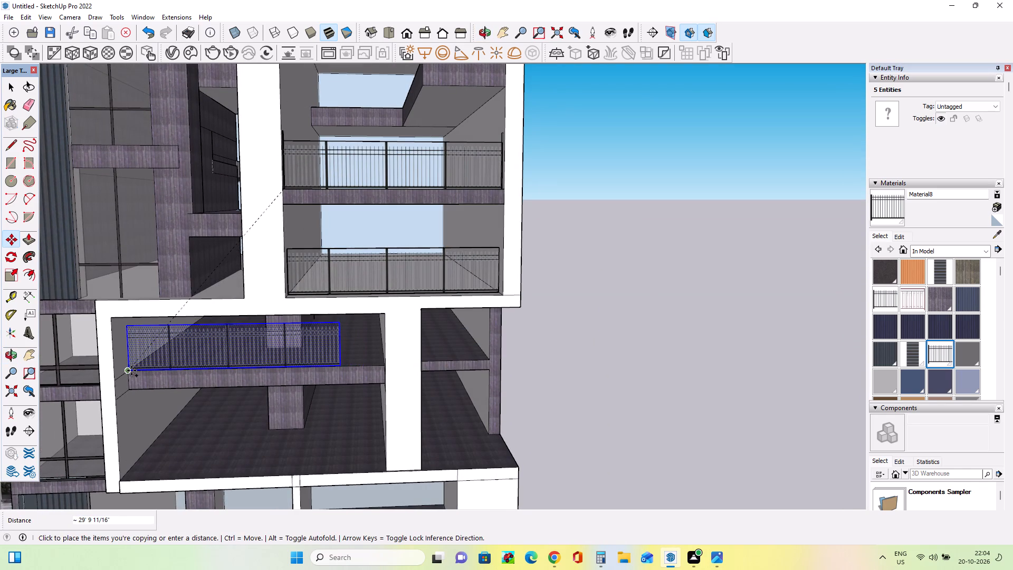
click(131, 370)
Examine the reference photo for where balcony railings and planting sit on the middle and lower storeys.
scroll(368, 368, down, 8)
scroll(483, 368, down, 2)
scroll(195, 427, up, 4)
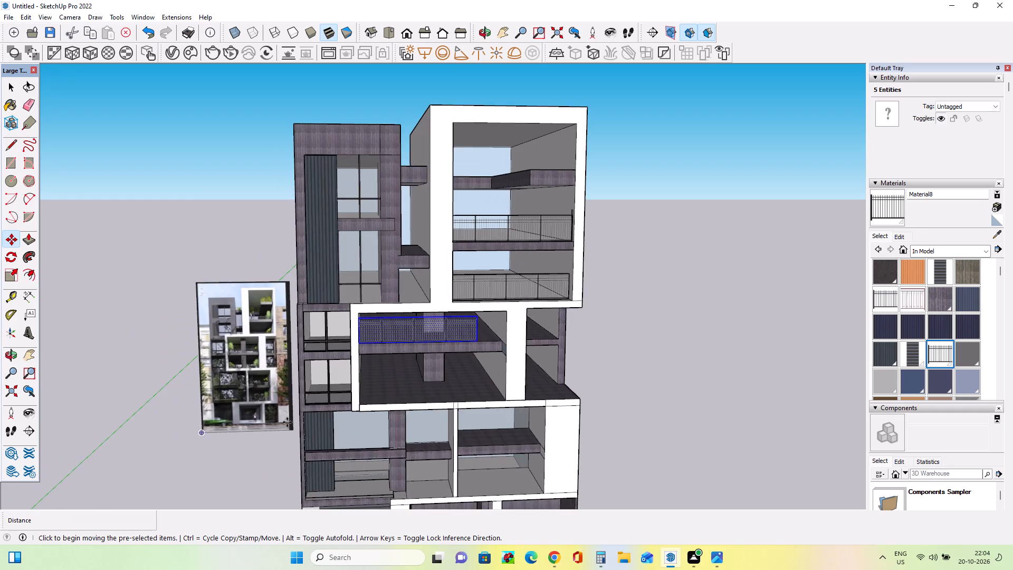
scroll(288, 419, up, 19)
scroll(225, 376, down, 8)
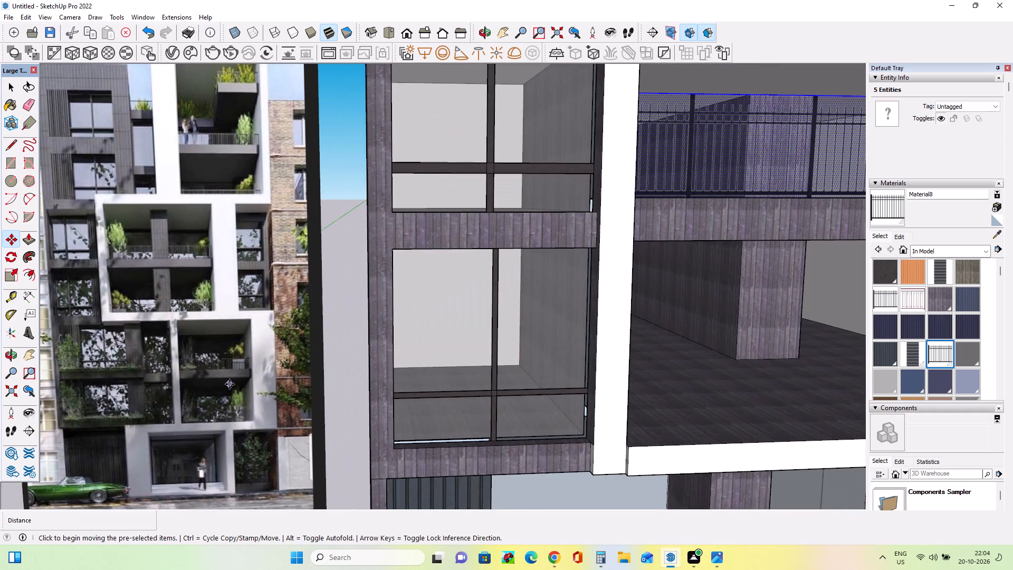
scroll(146, 314, up, 9)
scroll(145, 308, down, 5)
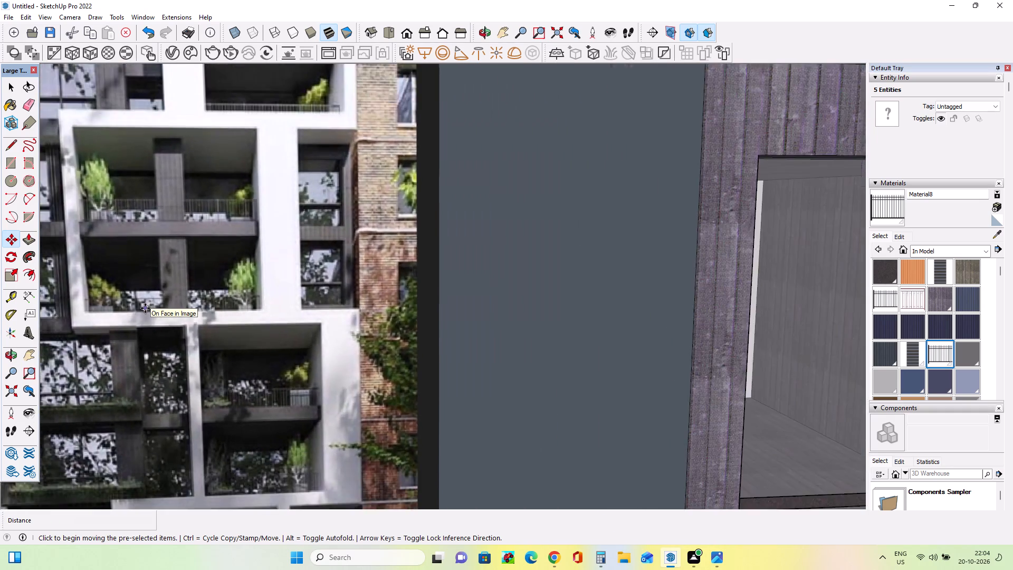
scroll(145, 308, down, 13)
scroll(113, 320, up, 3)
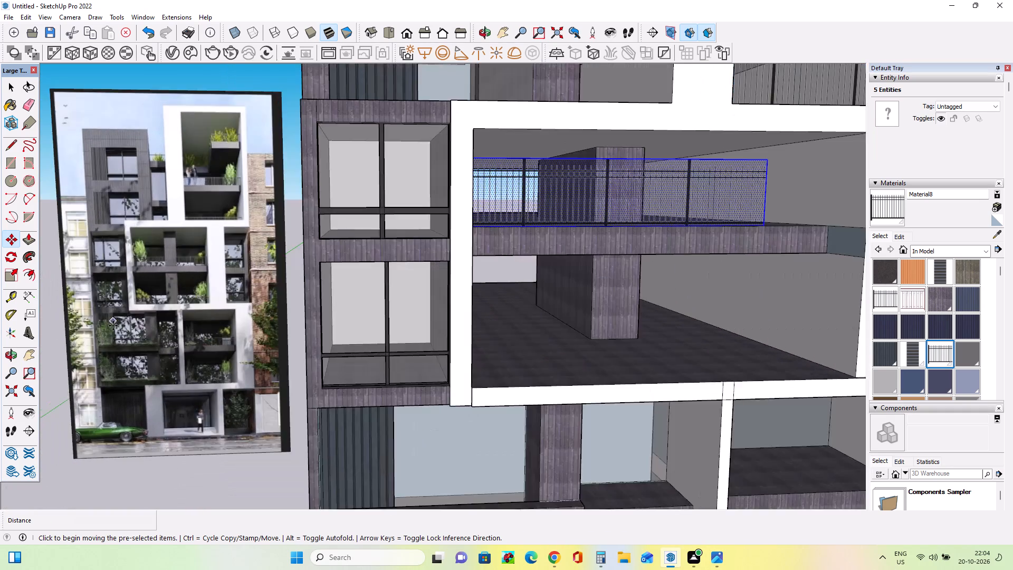
scroll(113, 326, up, 5)
scroll(112, 341, down, 8)
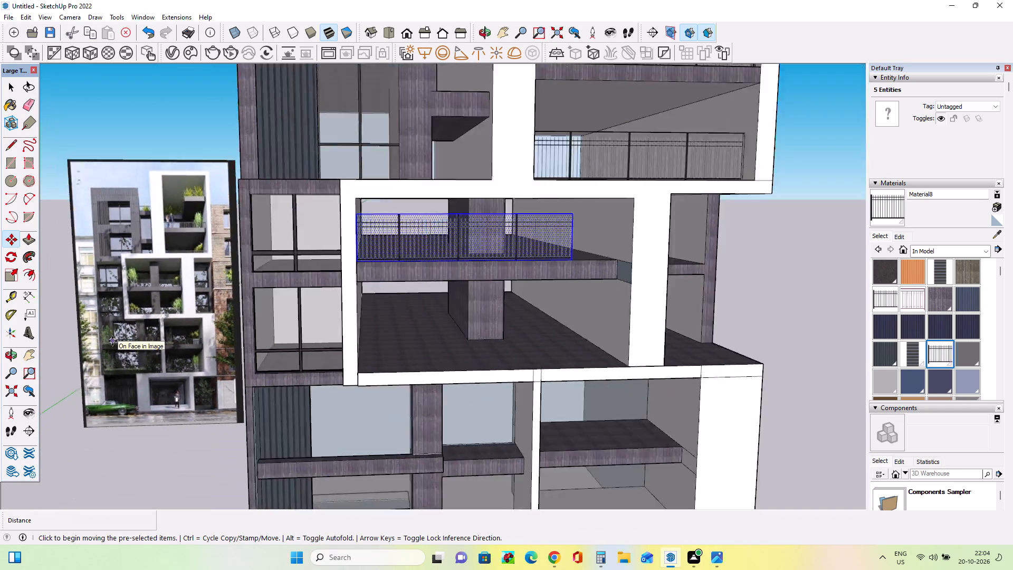
scroll(105, 350, up, 4)
scroll(105, 350, down, 8)
middle_drag(113, 348, 130, 345)
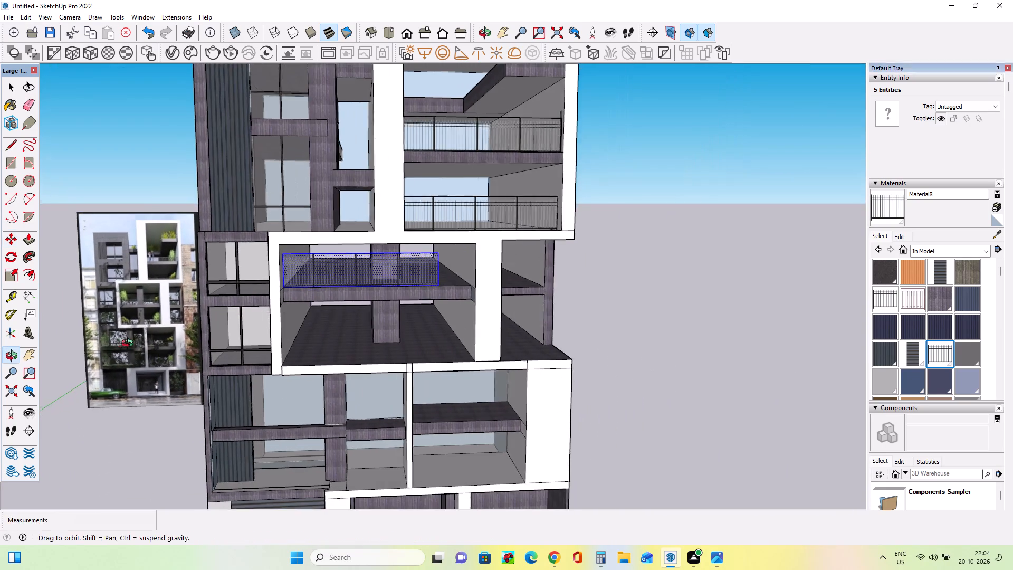
middle_drag(130, 345, 152, 339)
scroll(89, 354, up, 17)
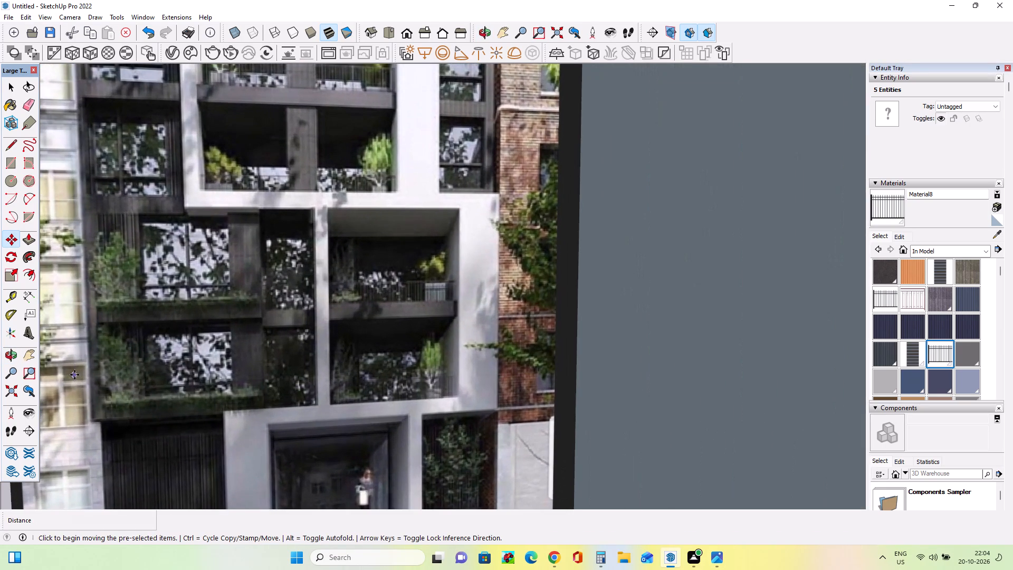
scroll(74, 375, down, 7)
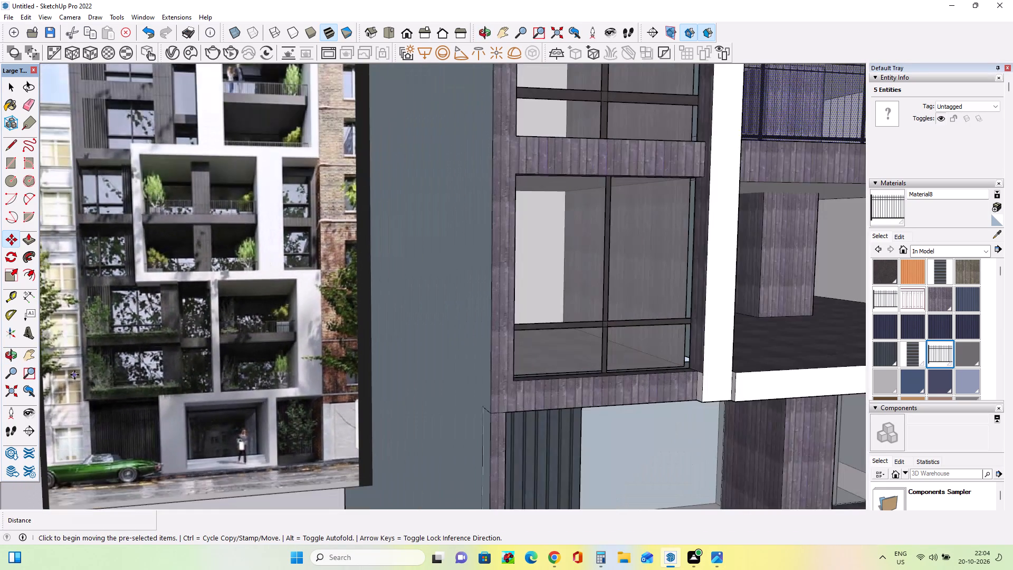
scroll(74, 375, down, 14)
Copy the fence panel inside the wide white frame about 12' 11 1/4" down to the frame's bottom edge, starting at its inner corner.
middle_drag(142, 377, 68, 399)
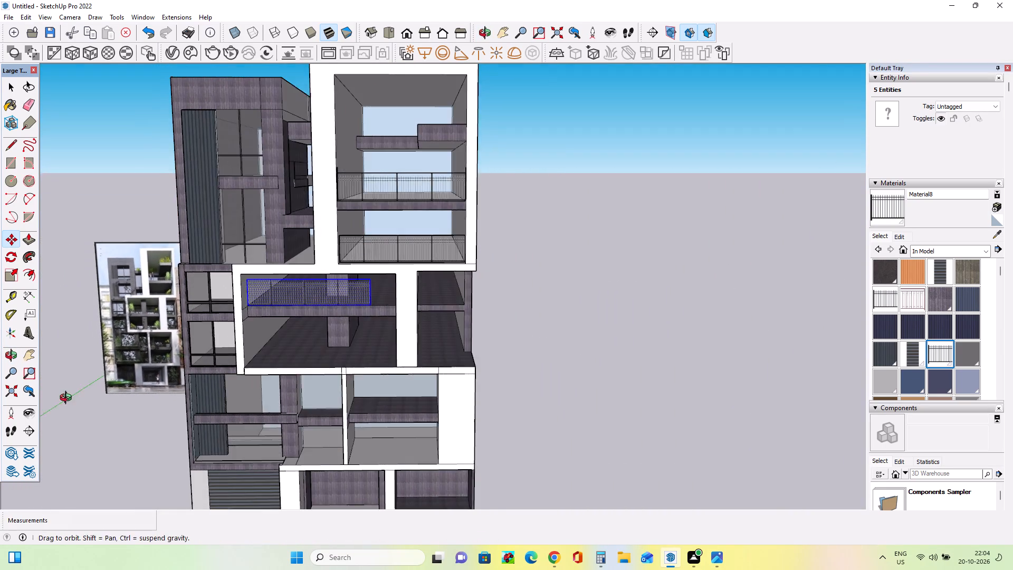
middle_drag(68, 399, 68, 399)
scroll(293, 321, up, 8)
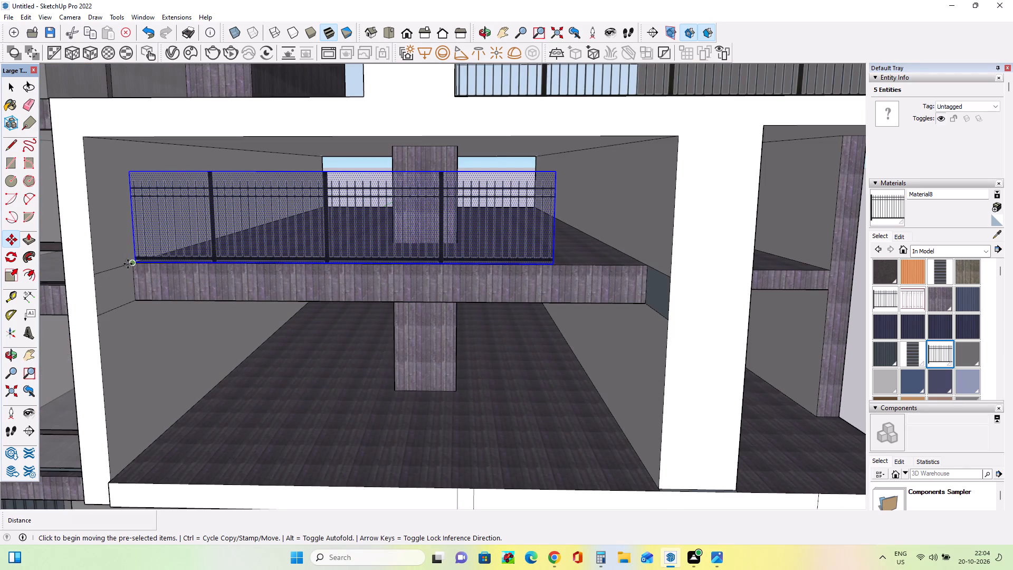
click(128, 264)
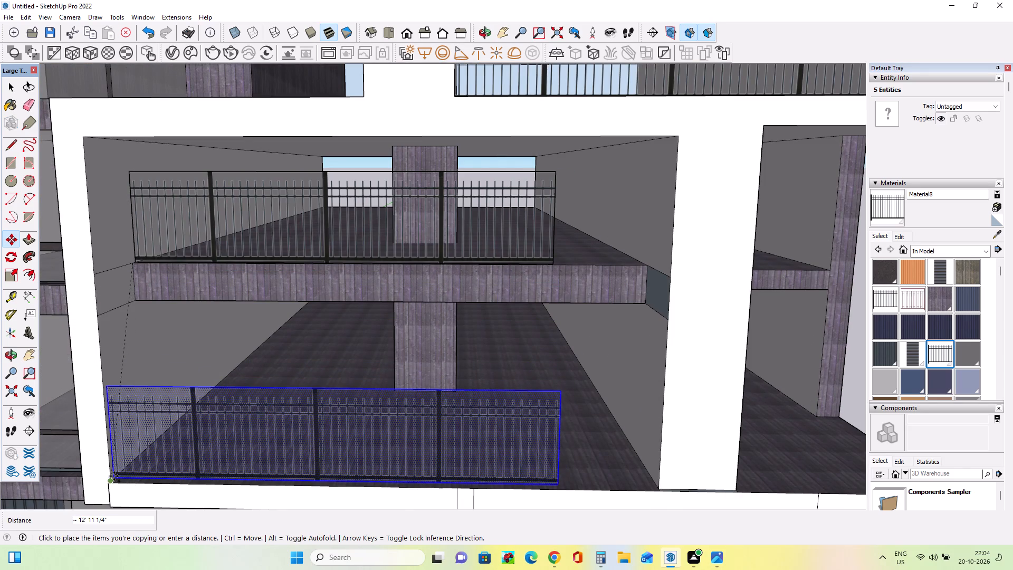
click(114, 476)
Scale the lower fence panel in the wide white frame lengthwise by about 1.22, reaching the frame's opposite inner side.
scroll(200, 360, down, 8)
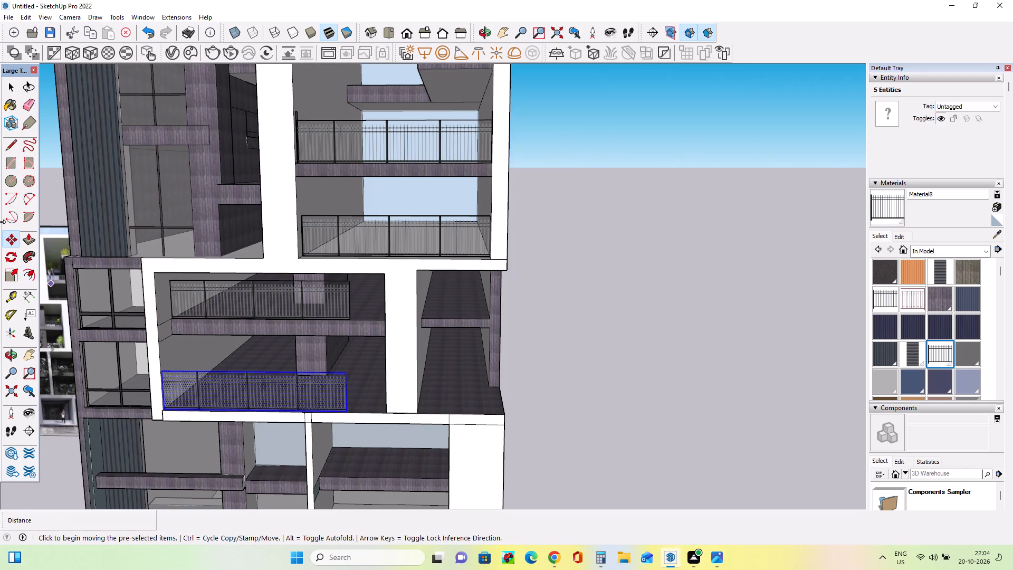
click(11, 280)
middle_drag(349, 425, 313, 425)
scroll(327, 386, up, 7)
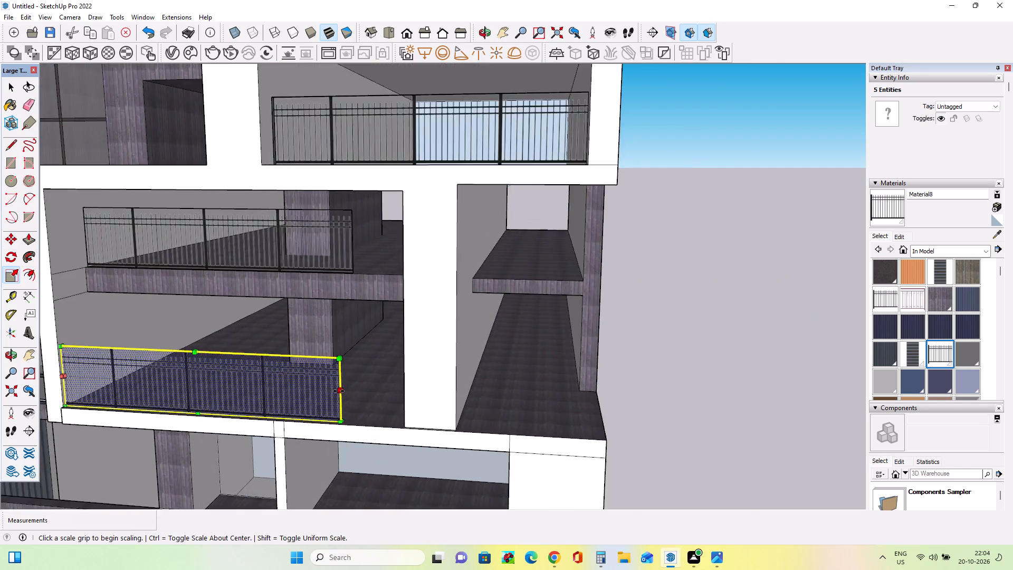
scroll(339, 391, up, 8)
middle_drag(396, 402, 307, 419)
scroll(230, 414, up, 4)
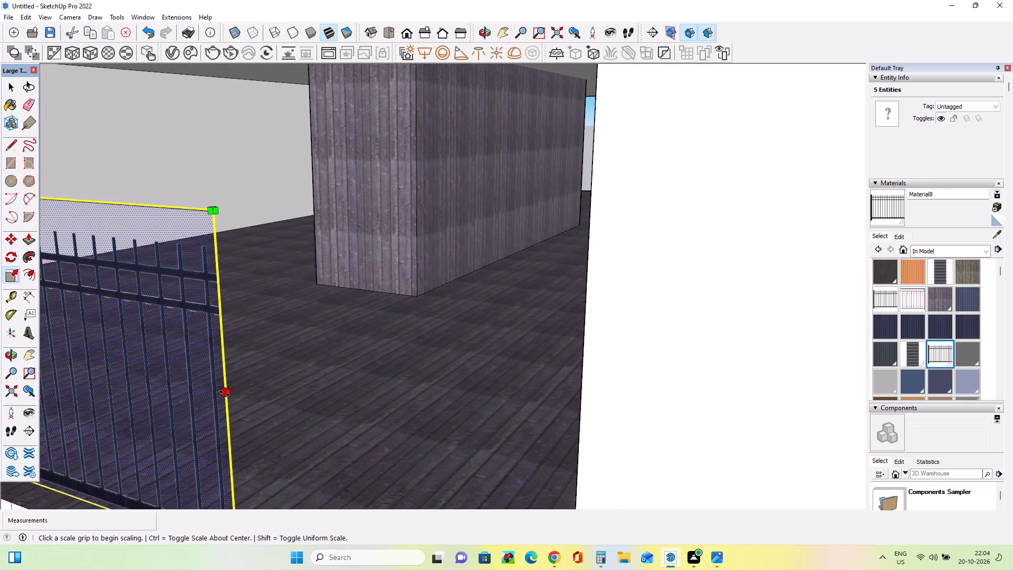
click(225, 393)
scroll(483, 420, down, 5)
scroll(483, 420, up, 1)
scroll(483, 420, down, 7)
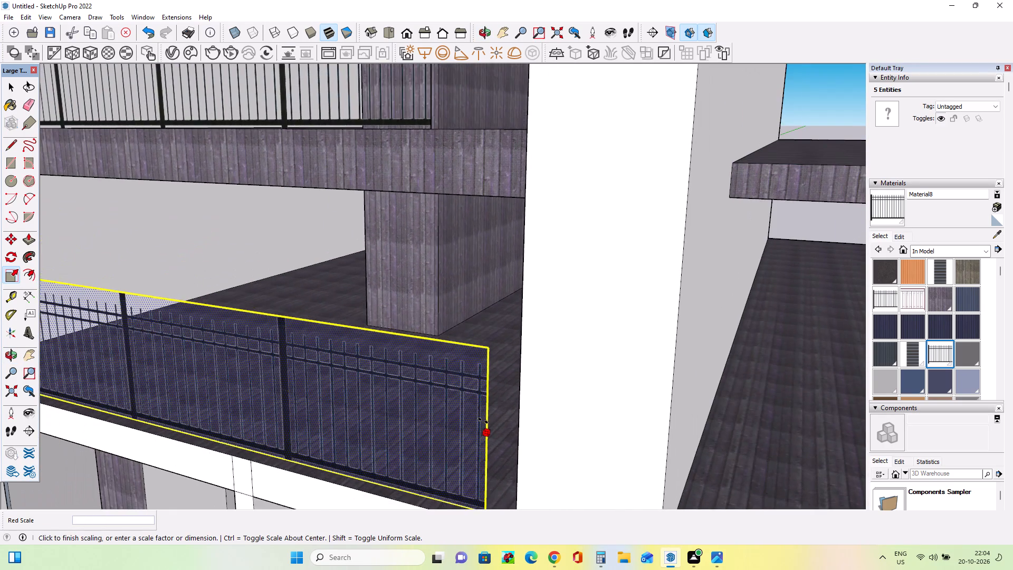
middle_drag(483, 421, 595, 411)
click(622, 425)
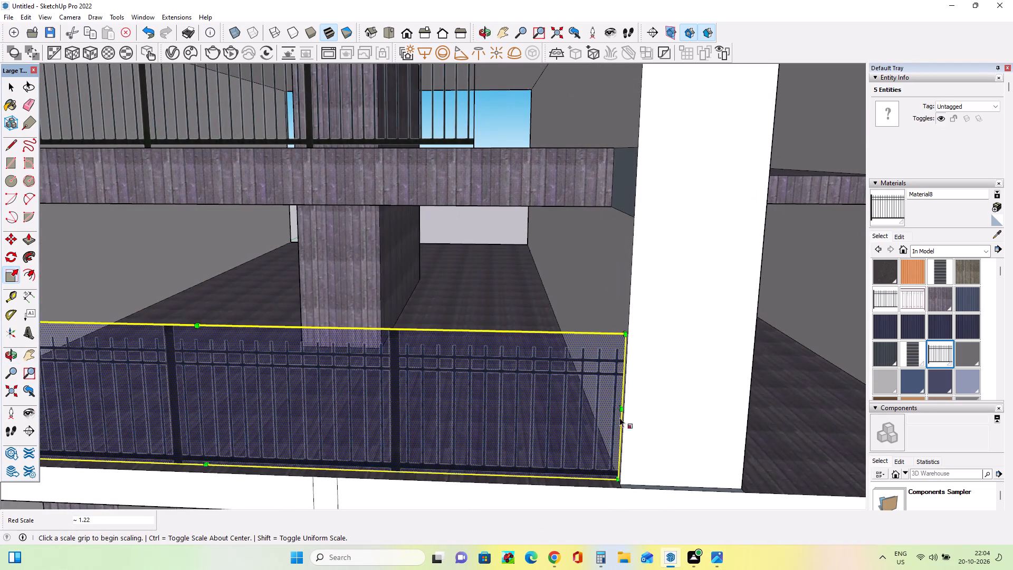
Scale the upper fence panel in the wide white frame lengthwise by about 1.14 toward the open end of its slab.
scroll(620, 417, down, 6)
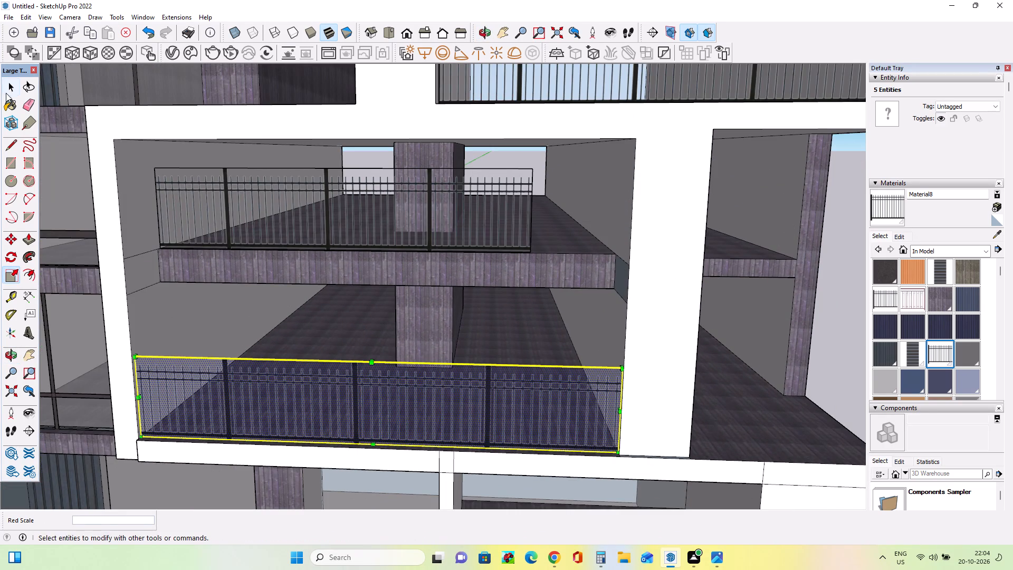
click(6, 93)
click(316, 208)
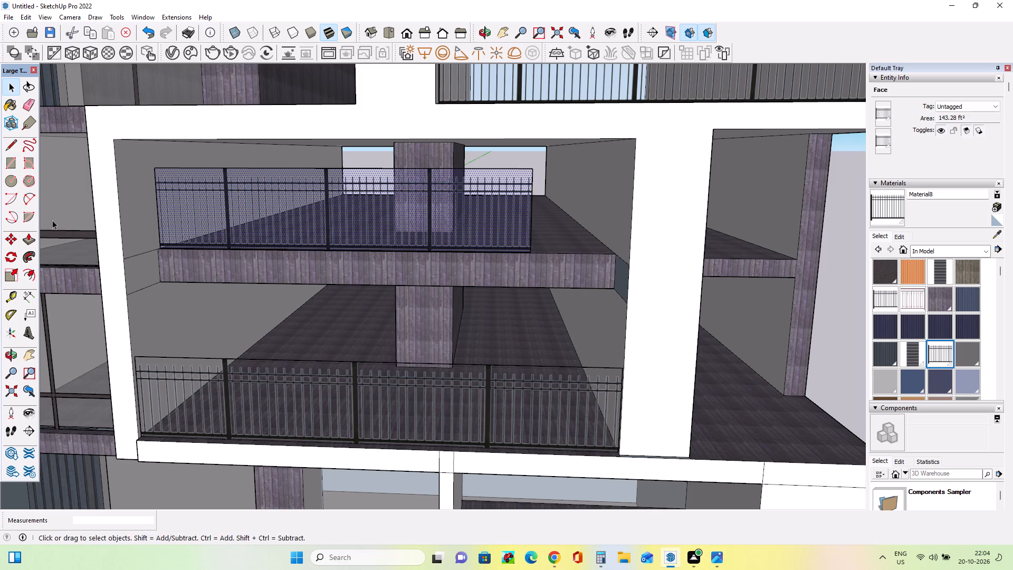
click(8, 274)
middle_drag(412, 270, 255, 316)
scroll(256, 314, down, 1)
scroll(495, 214, up, 6)
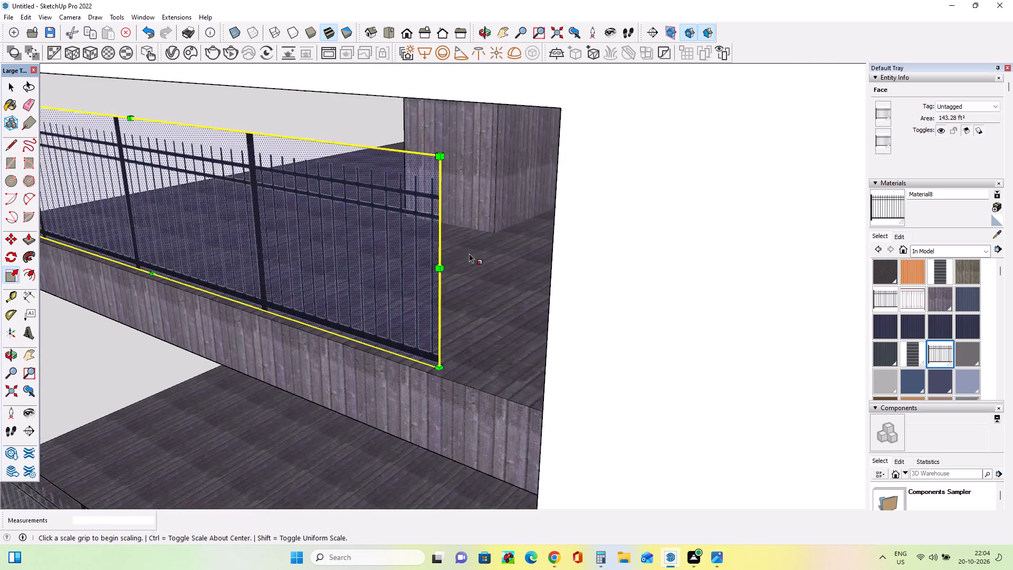
scroll(469, 253, up, 2)
click(434, 273)
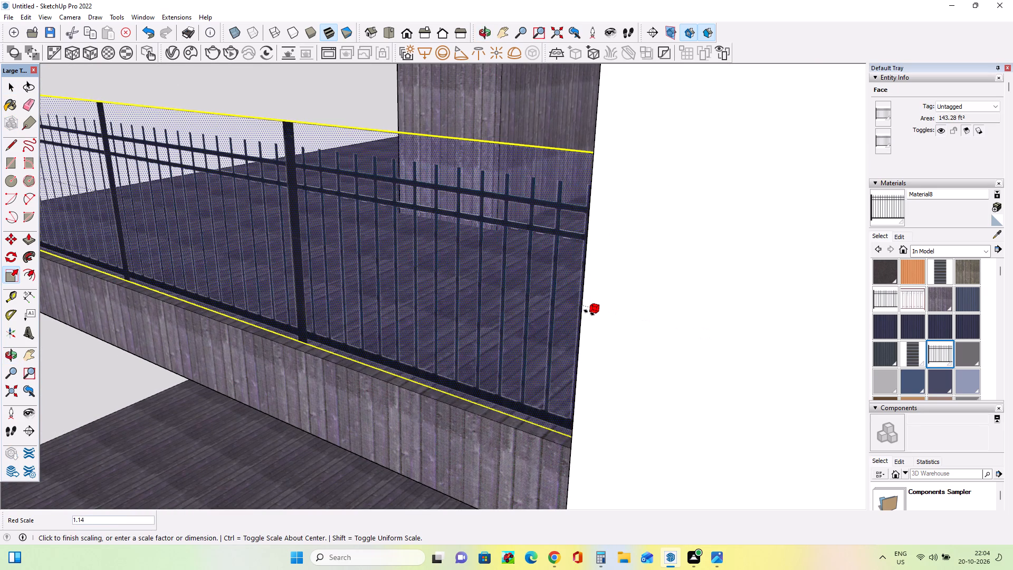
click(589, 312)
Stretch the same upper fence panel by a further 1.07 or so to meet the frame's vertical white post.
scroll(406, 297, down, 16)
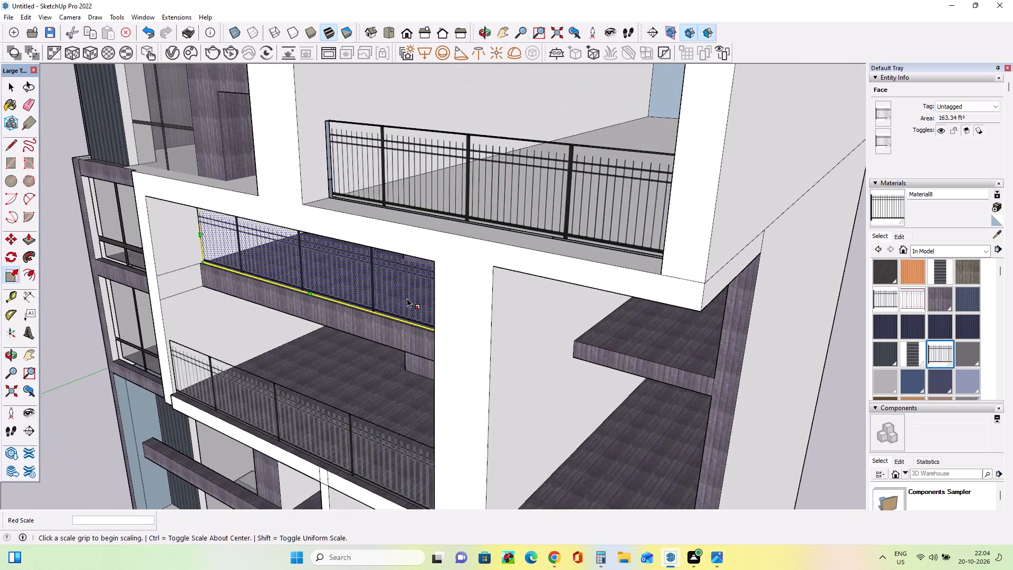
scroll(407, 298, down, 2)
middle_drag(407, 298, 536, 278)
scroll(536, 278, down, 1)
scroll(505, 280, up, 4)
drag(515, 278, 544, 285)
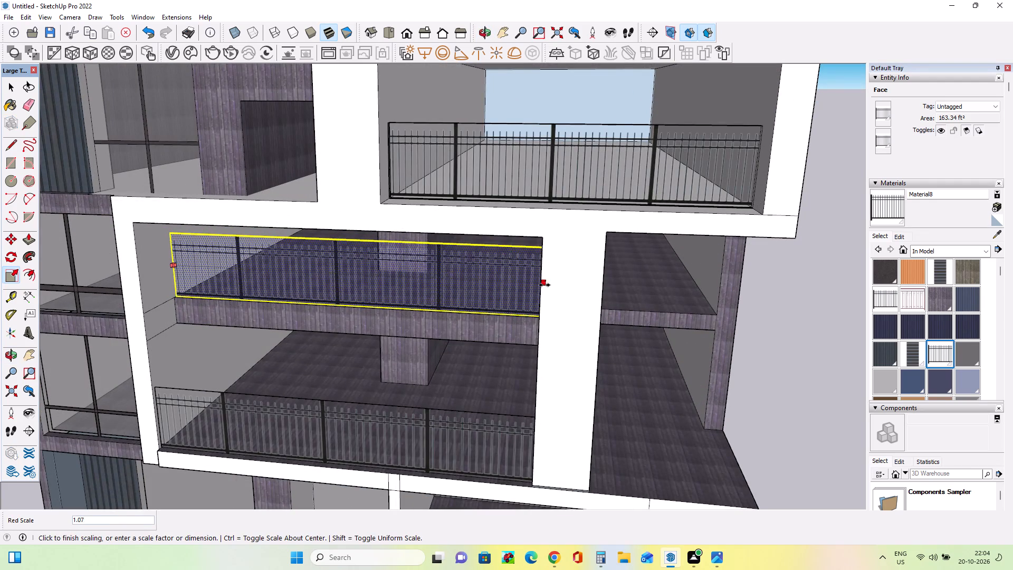
drag(544, 285, 542, 285)
Copy the tall white frame's upper fence panel about 55' 9 9/16" down into the lower level of the bay beside the wide white pier, consulting the reference photo.
scroll(451, 274, down, 8)
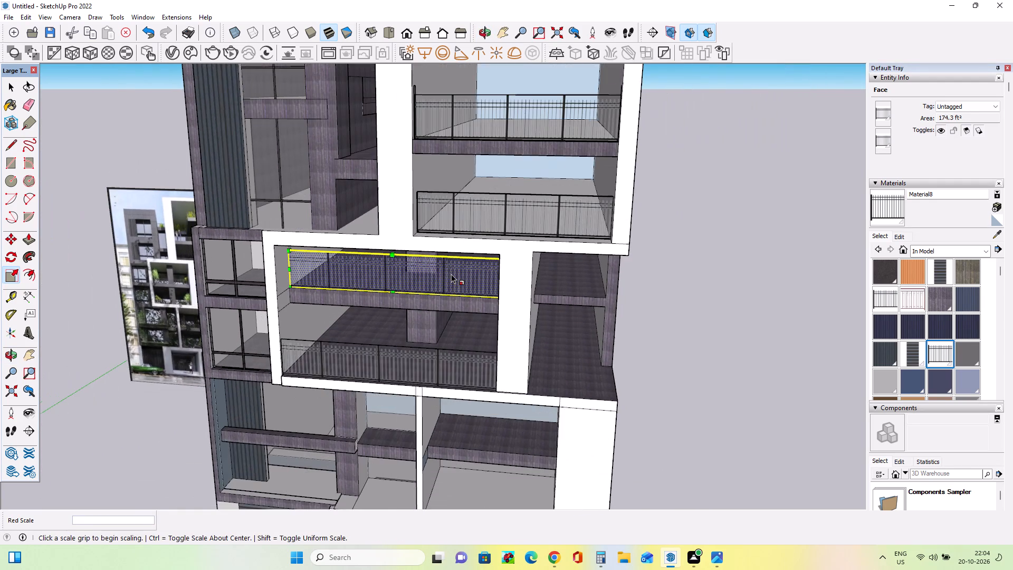
scroll(198, 289, up, 9)
middle_drag(237, 296, 251, 288)
scroll(125, 264, down, 15)
scroll(179, 277, up, 2)
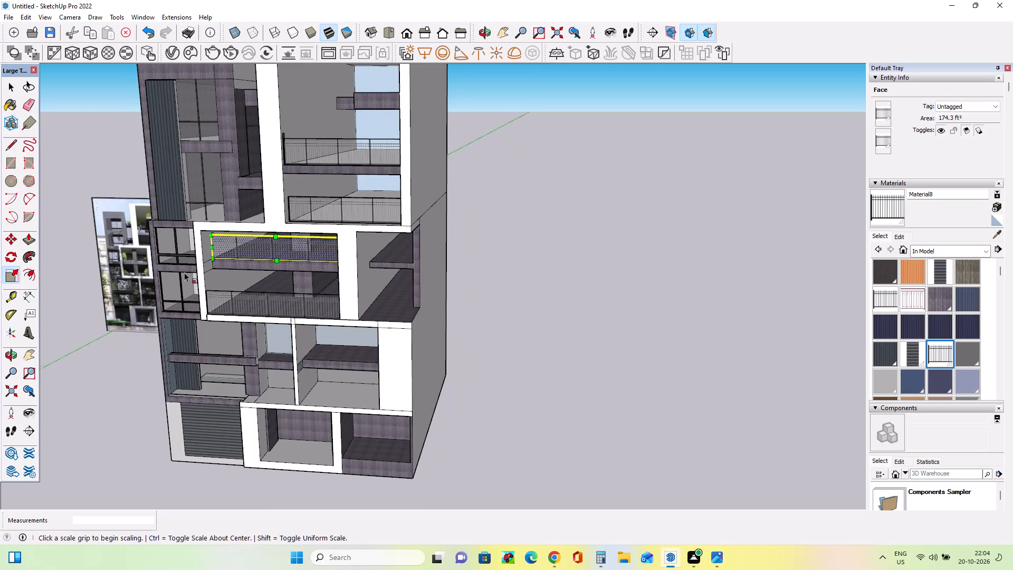
scroll(184, 272, up, 3)
click(8, 86)
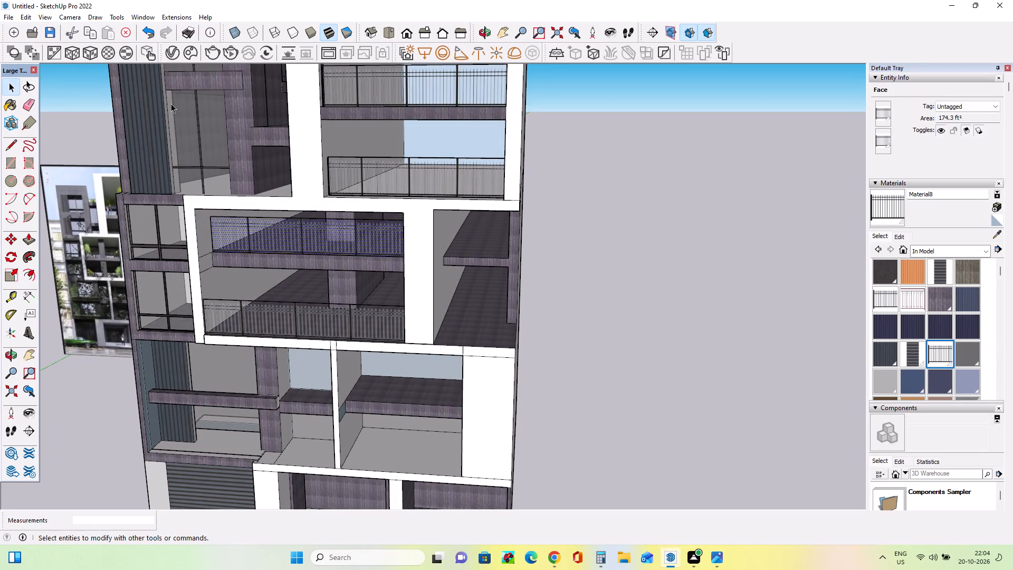
click(400, 93)
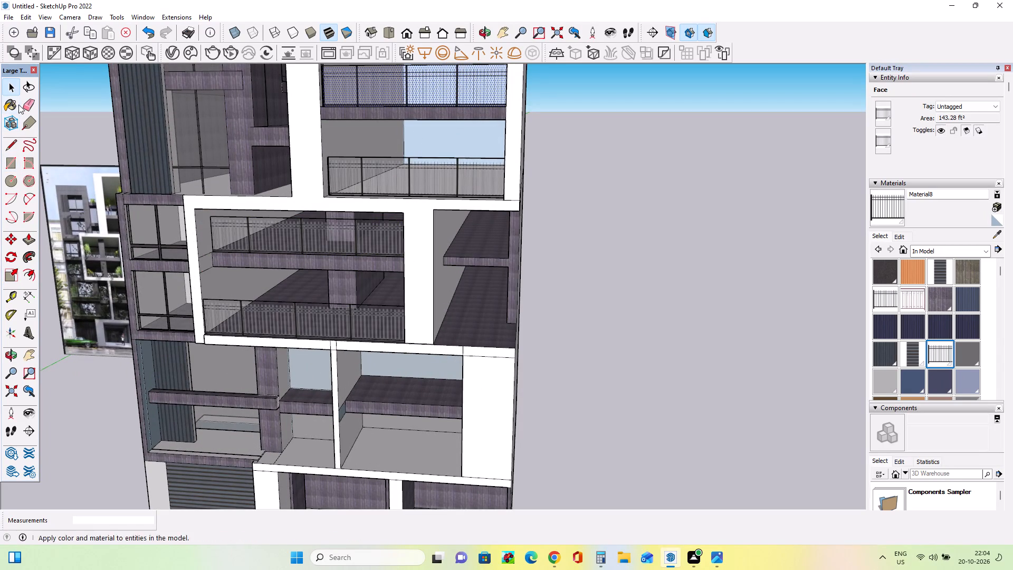
click(10, 240)
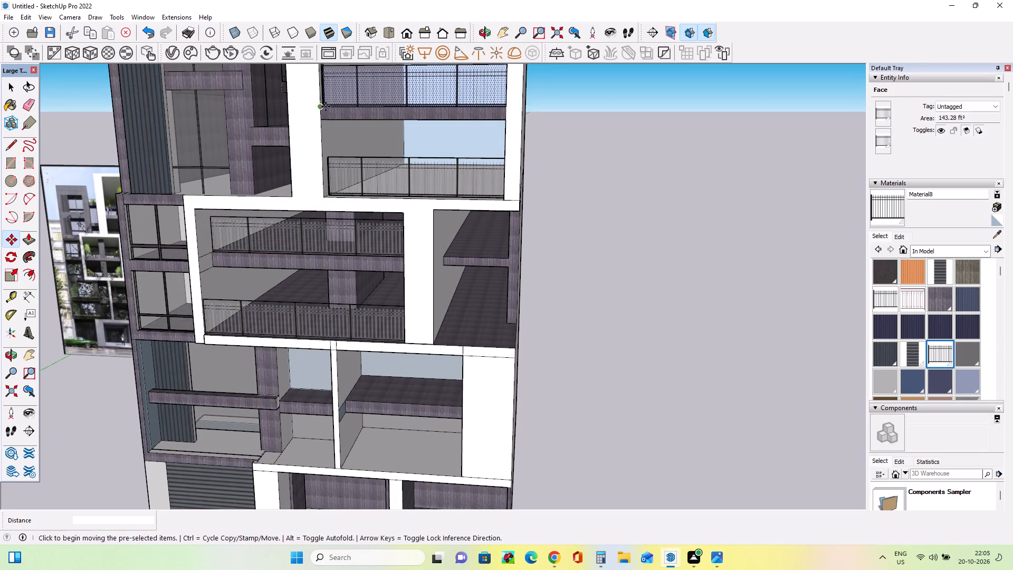
click(326, 107)
middle_drag(432, 351, 437, 270)
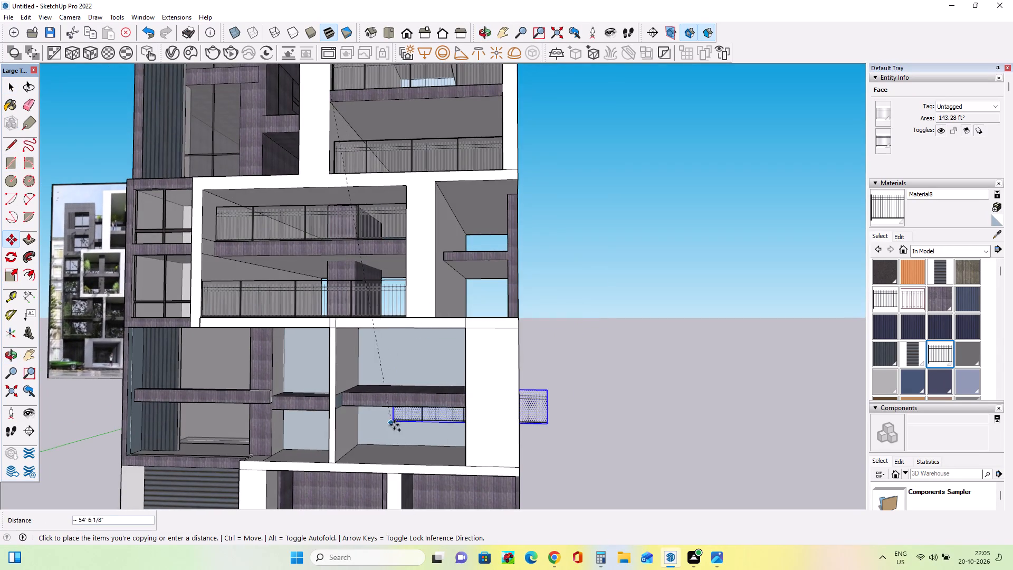
scroll(400, 391, down, 8)
middle_drag(428, 382, 491, 368)
scroll(221, 388, up, 3)
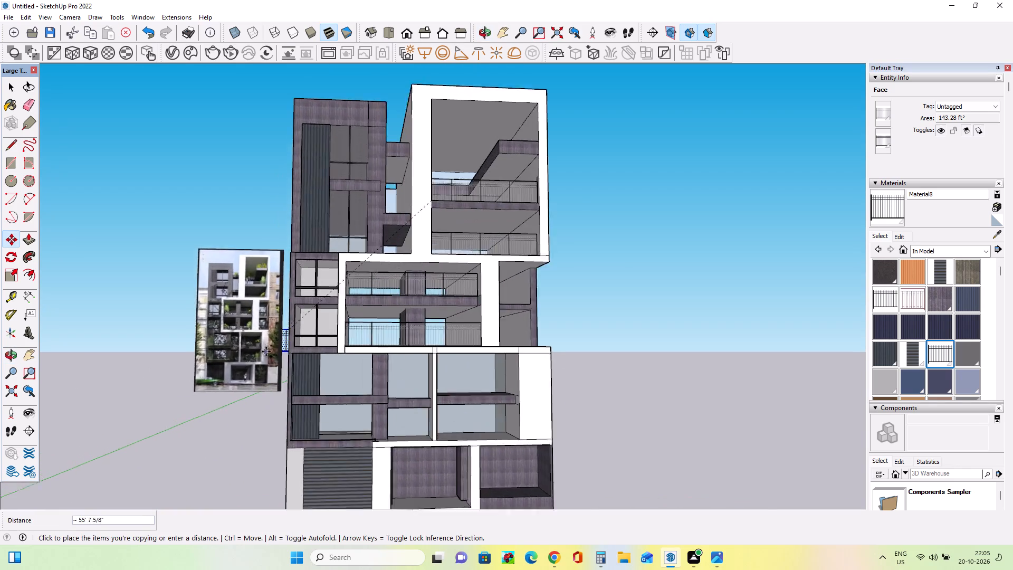
scroll(266, 351, up, 18)
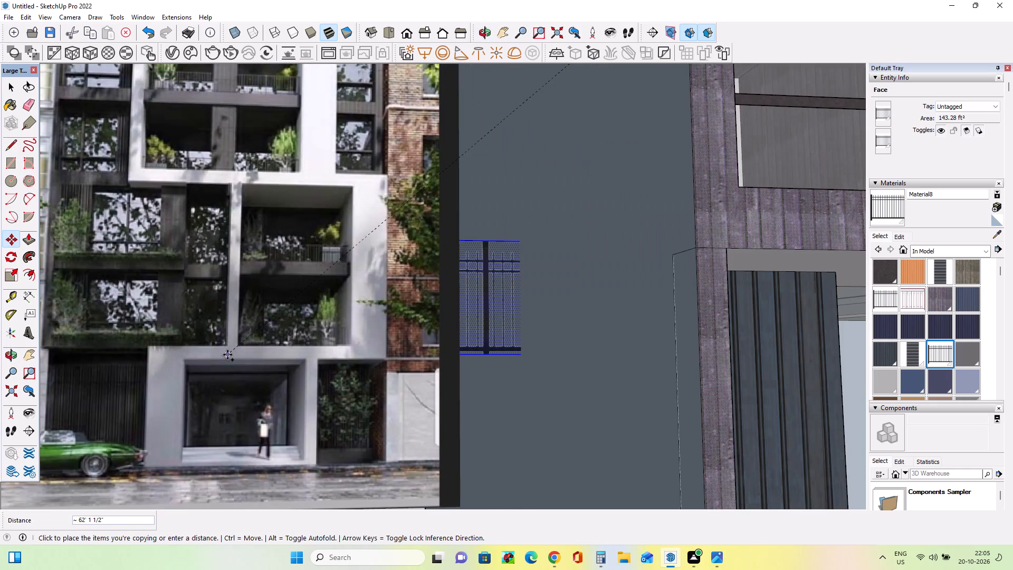
scroll(227, 355, down, 3)
scroll(227, 355, up, 1)
scroll(227, 355, down, 4)
scroll(230, 348, up, 13)
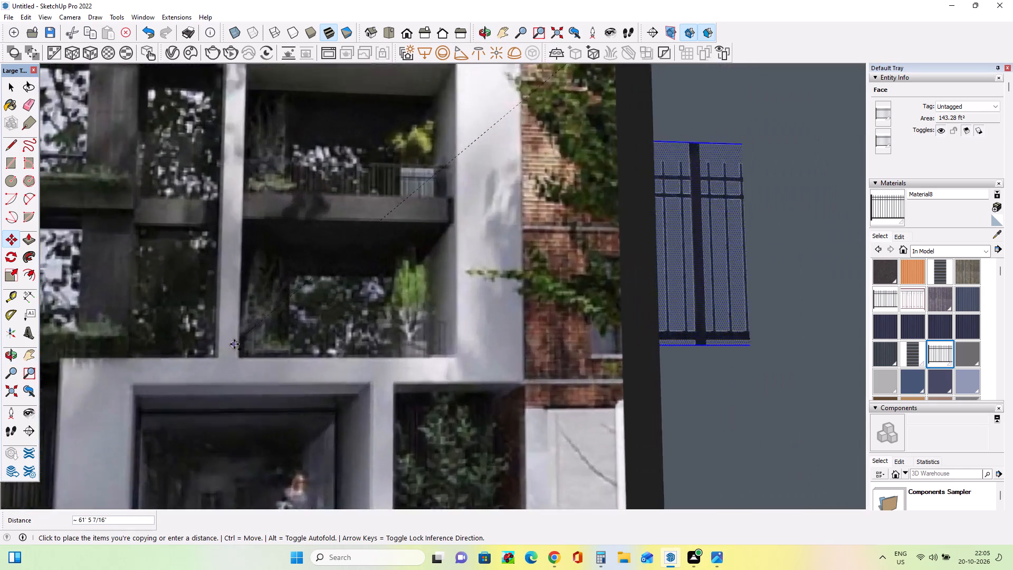
scroll(234, 344, up, 2)
scroll(234, 344, down, 14)
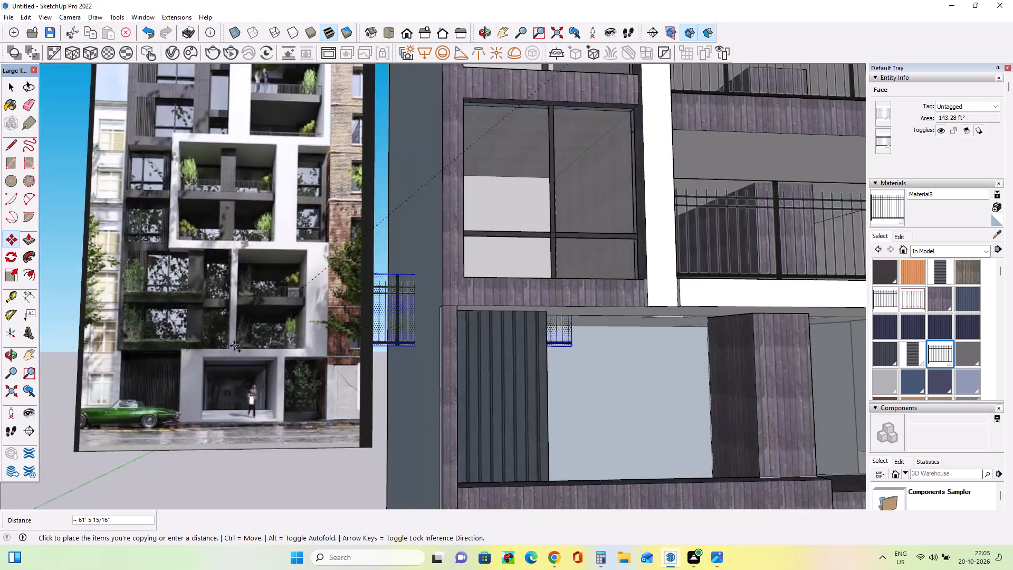
scroll(234, 346, down, 14)
middle_drag(511, 438, 452, 465)
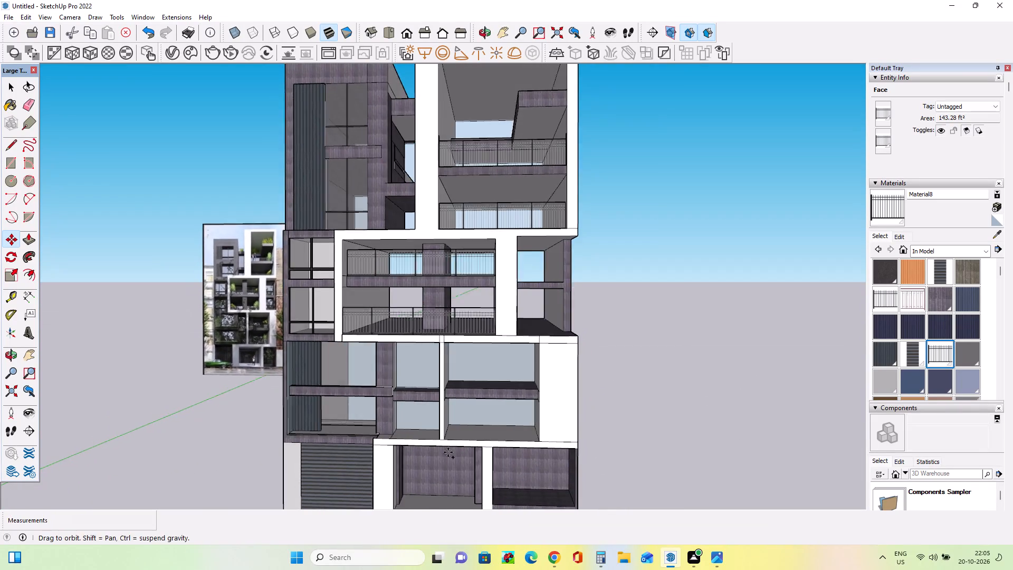
scroll(451, 424, up, 8)
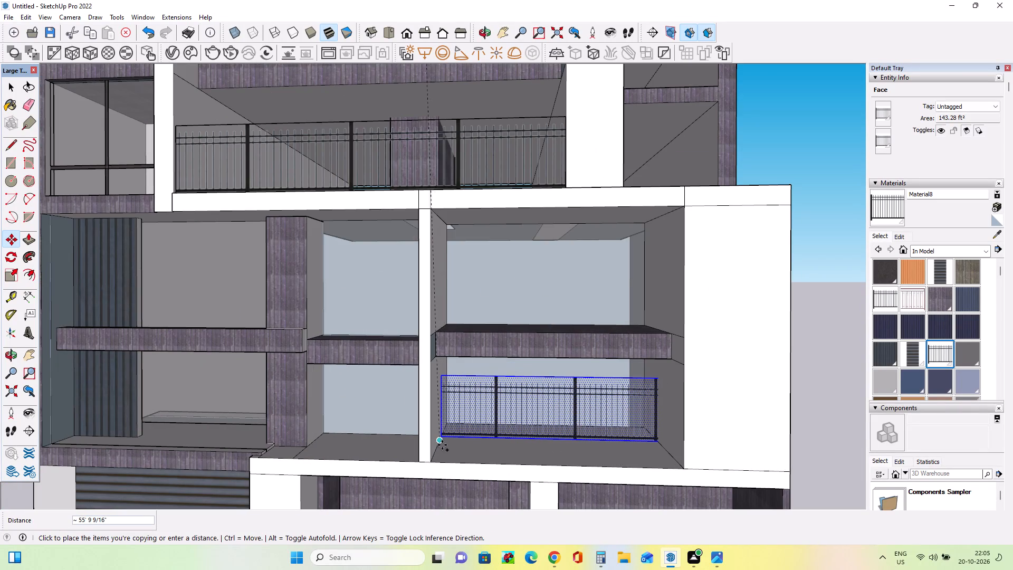
click(442, 445)
Copy that bay's fence panel about 11' 1 1/2" up onto the front edge of the slab above, at the thin white post.
click(439, 436)
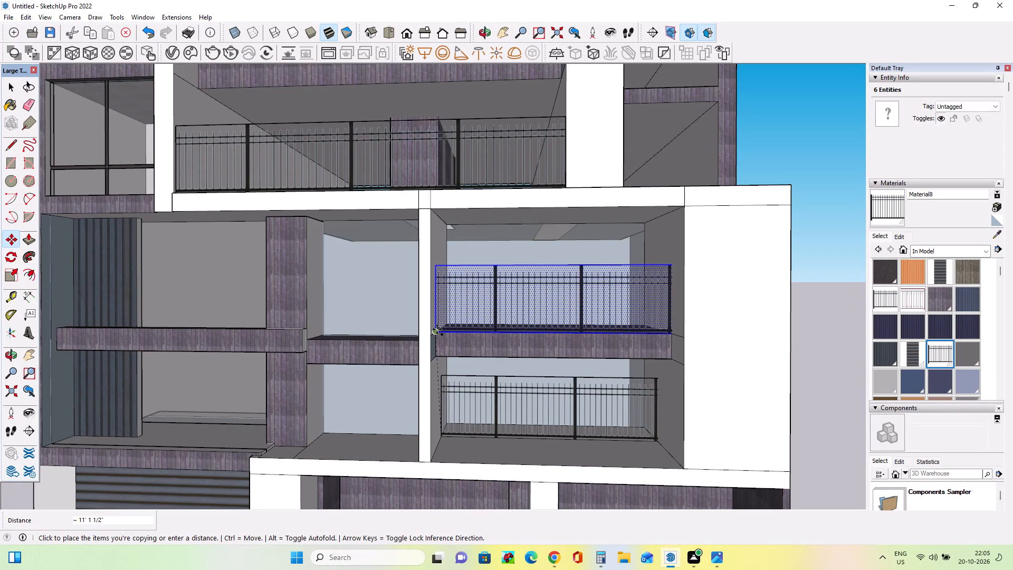
click(437, 329)
Copy the slab-edge fence panel about 27' 6 7/8" down to the ground-floor wood-clad bay beside the white entrance frame.
middle_drag(455, 363, 463, 375)
scroll(456, 372, down, 4)
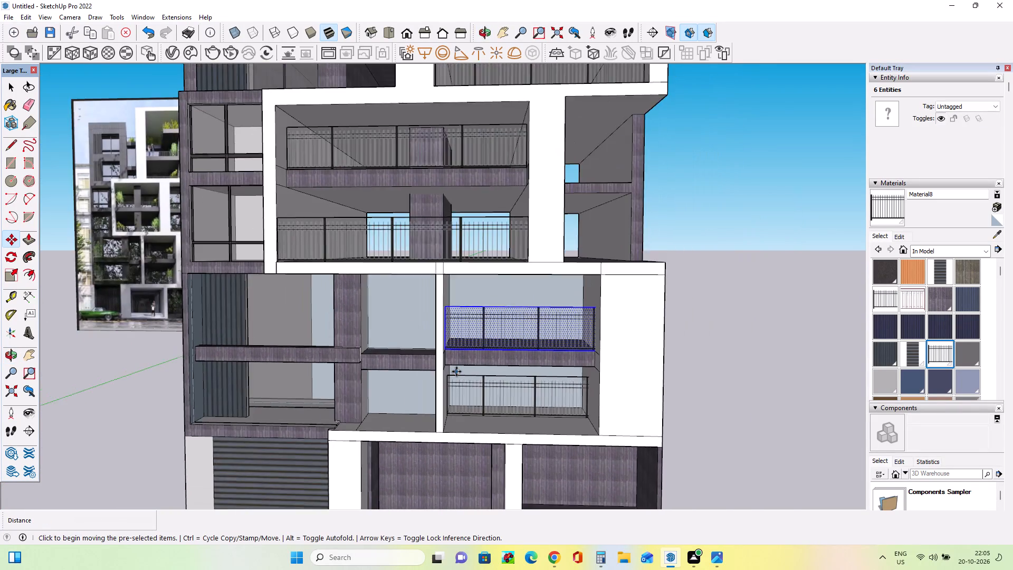
scroll(456, 372, down, 6)
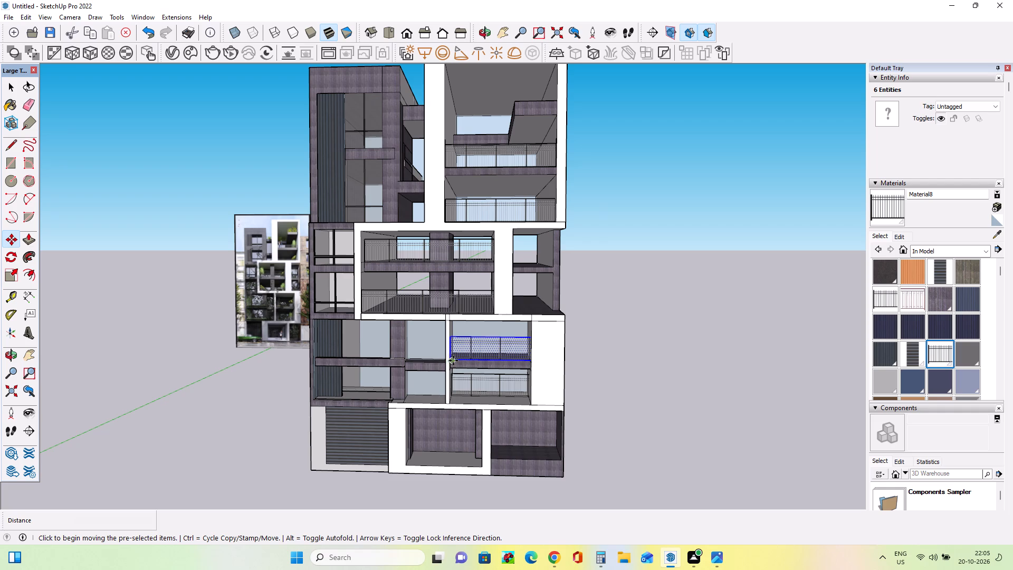
click(453, 360)
click(491, 457)
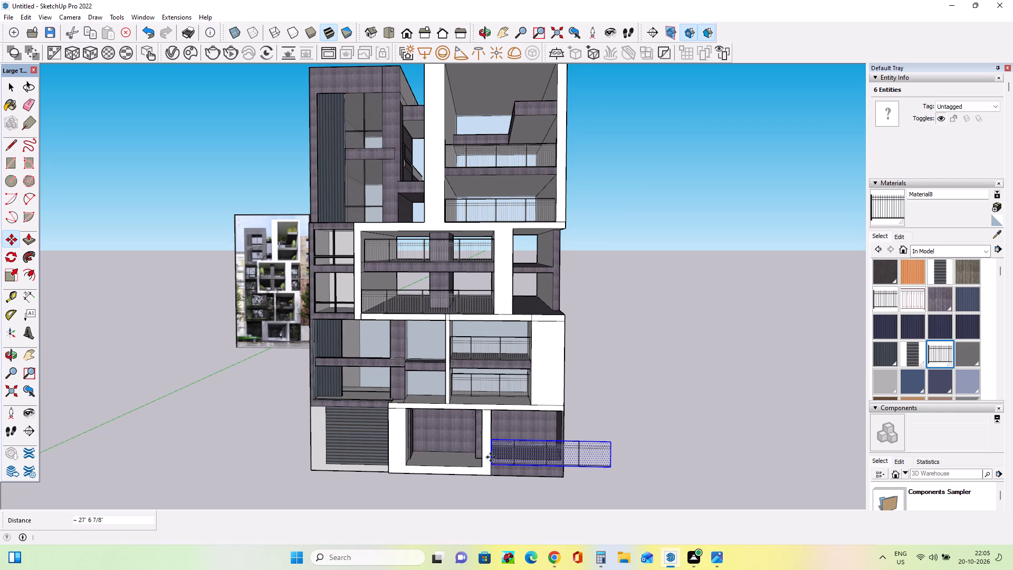
Move the ground-floor fence panel about 2' 2 3/16" up to the top of the bay's low wood-clad wall.
scroll(523, 463, up, 1)
scroll(524, 463, down, 1)
scroll(524, 463, up, 11)
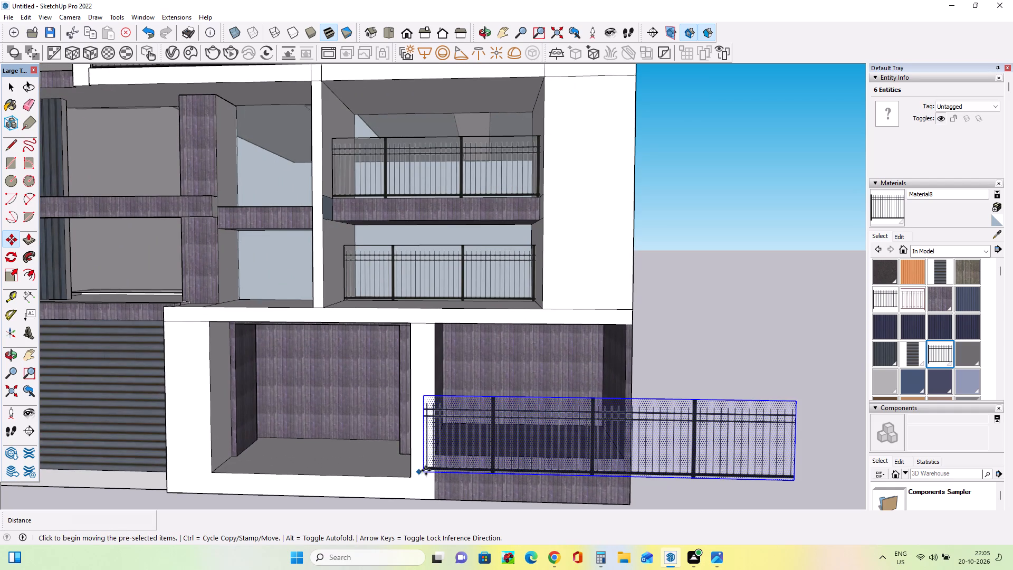
click(426, 470)
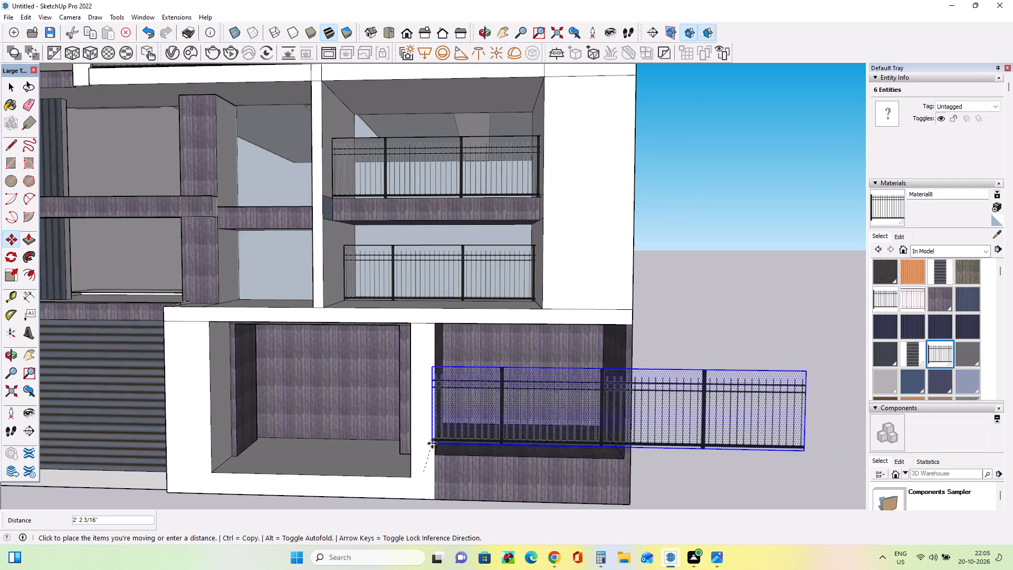
click(439, 449)
Move the ground-floor fence panel back from the front of the low wall into the wood-clad bay.
scroll(488, 454, up, 9)
middle_drag(460, 453, 449, 492)
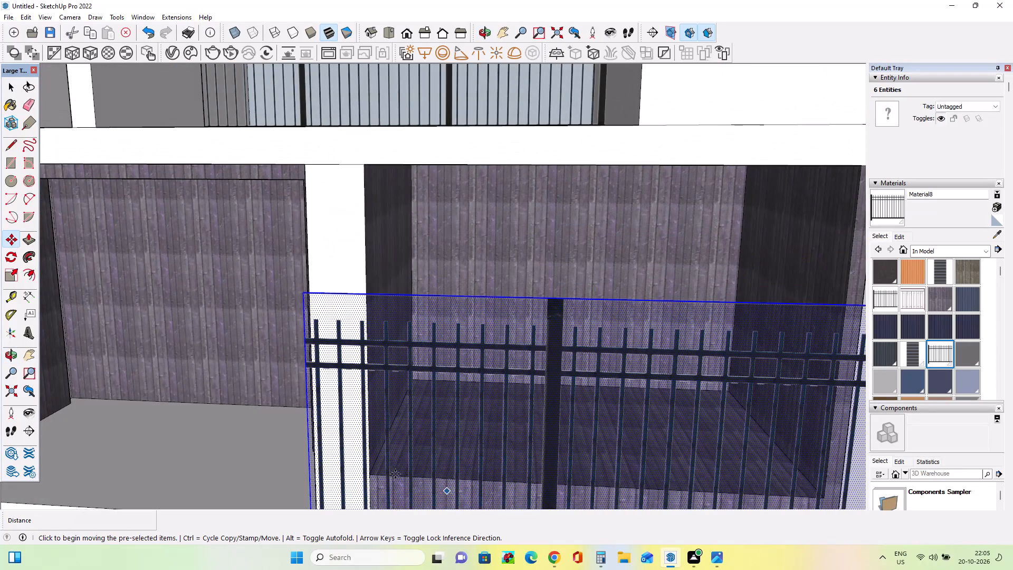
scroll(416, 387, down, 4)
scroll(468, 357, down, 4)
middle_drag(460, 401, 585, 381)
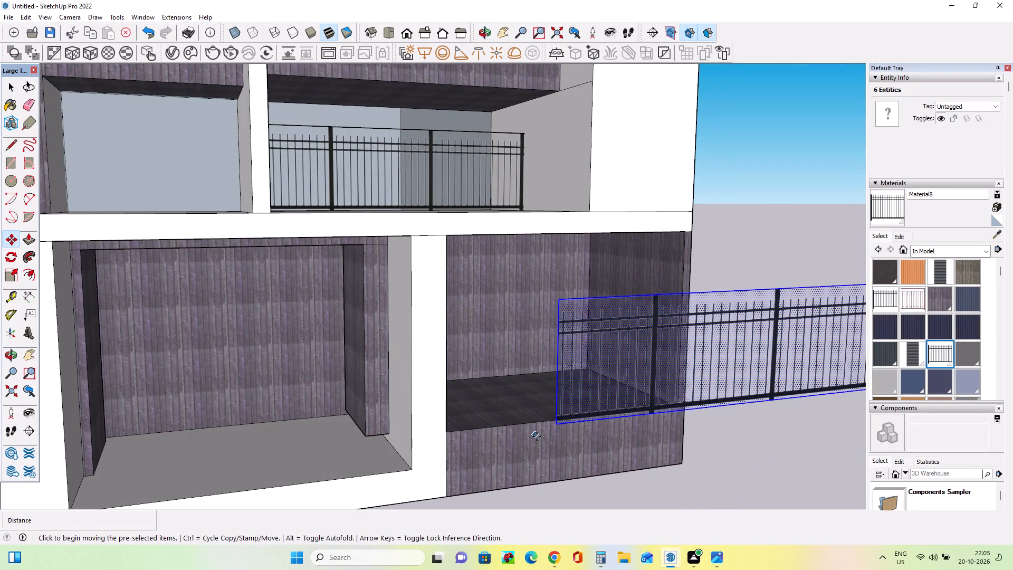
click(564, 425)
middle_drag(499, 394, 366, 435)
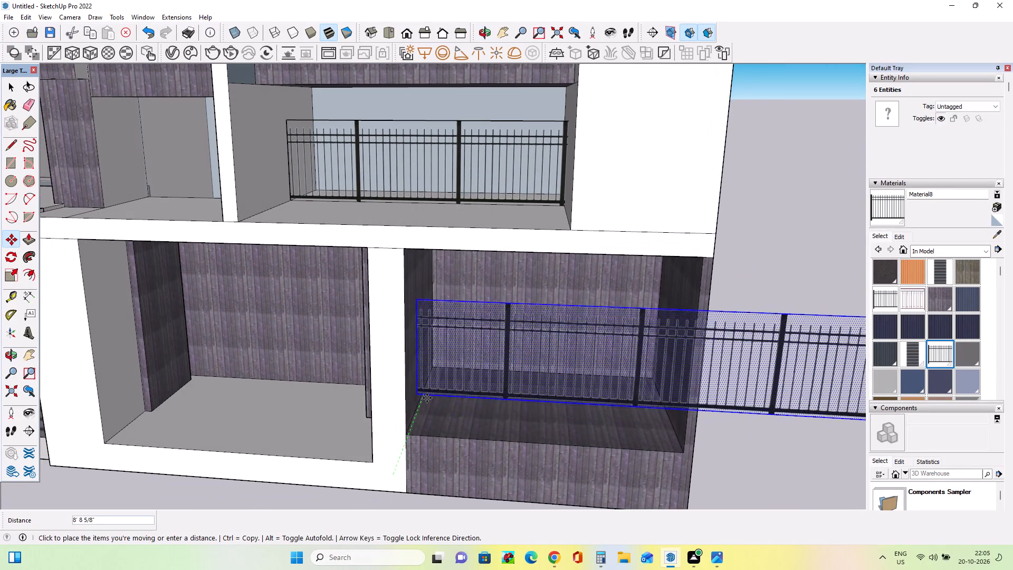
click(422, 412)
Move the fence panel again within the ground-floor wood-clad bay, away from the white pier.
scroll(449, 383, down, 3)
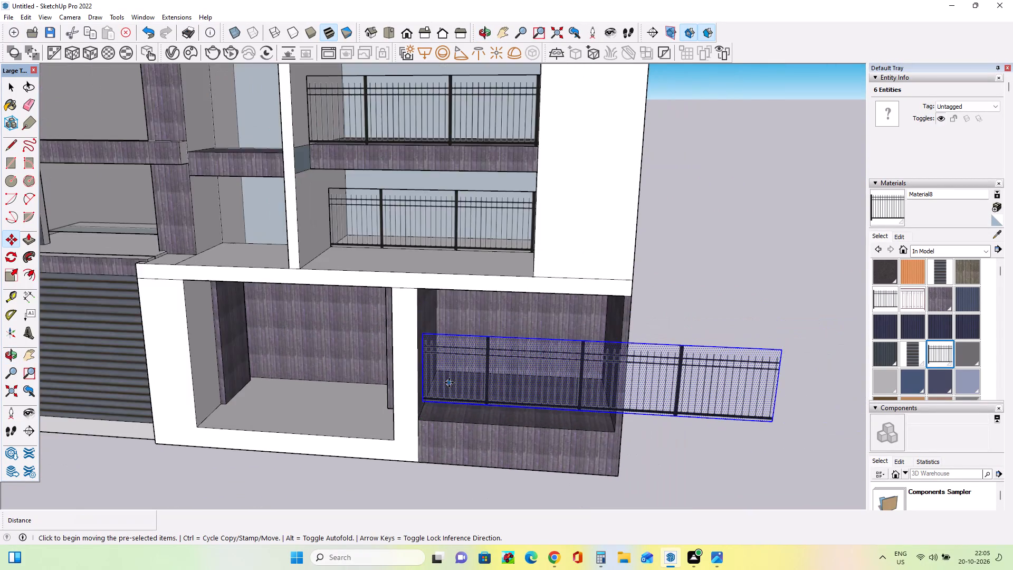
scroll(449, 383, down, 10)
scroll(512, 386, up, 1)
middle_drag(525, 384, 567, 381)
scroll(501, 387, up, 4)
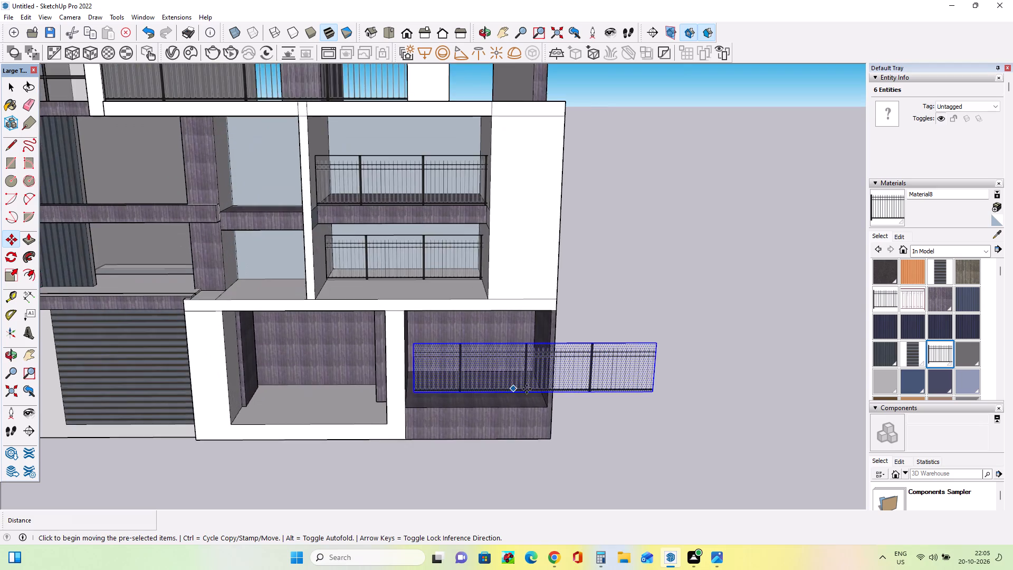
middle_drag(527, 389, 352, 442)
click(363, 387)
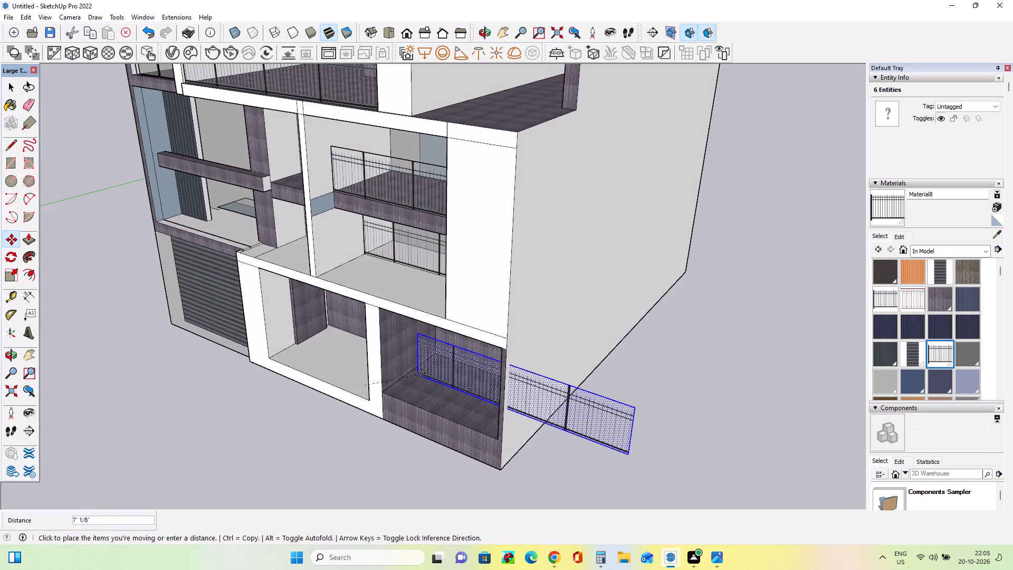
click(396, 383)
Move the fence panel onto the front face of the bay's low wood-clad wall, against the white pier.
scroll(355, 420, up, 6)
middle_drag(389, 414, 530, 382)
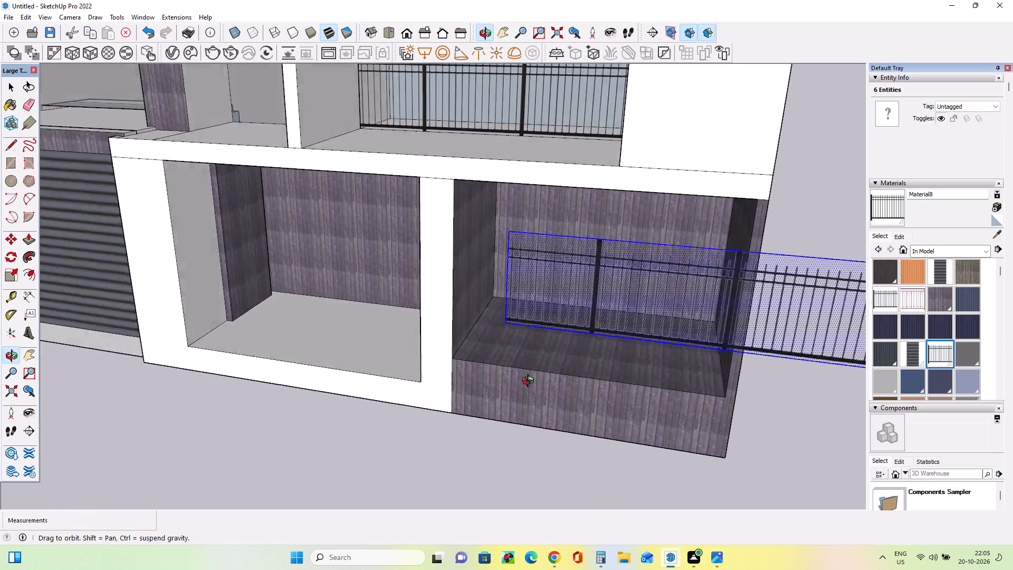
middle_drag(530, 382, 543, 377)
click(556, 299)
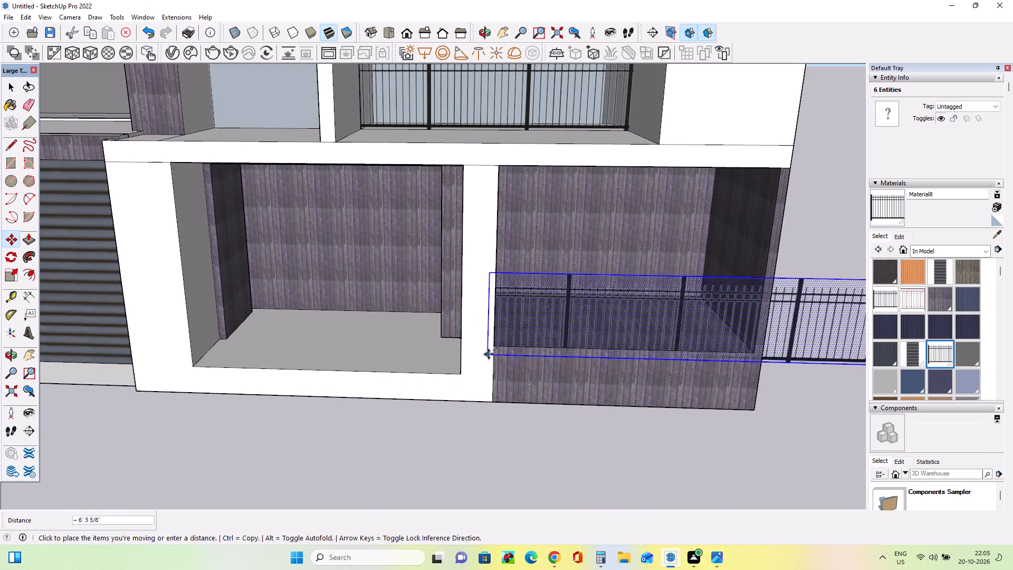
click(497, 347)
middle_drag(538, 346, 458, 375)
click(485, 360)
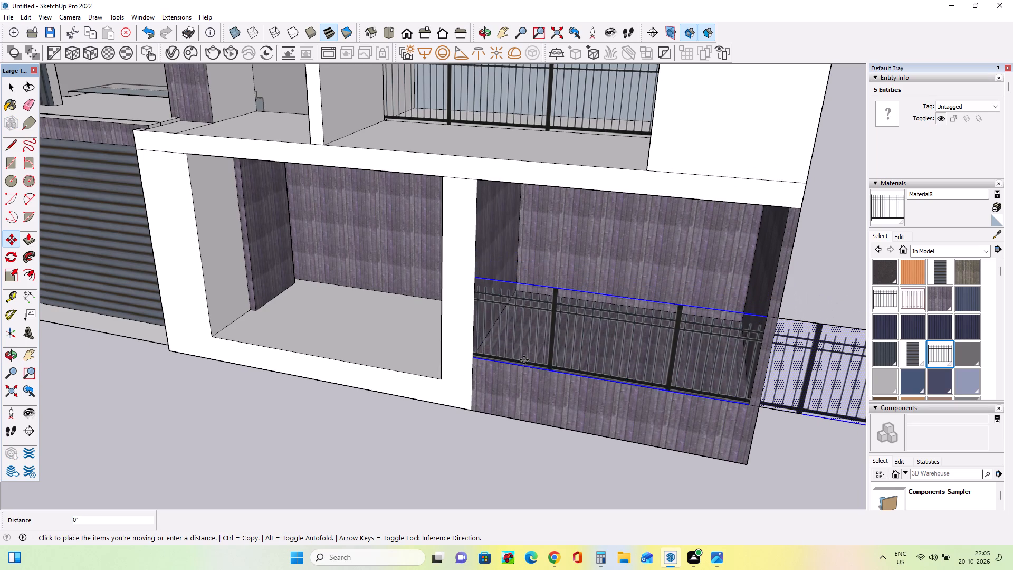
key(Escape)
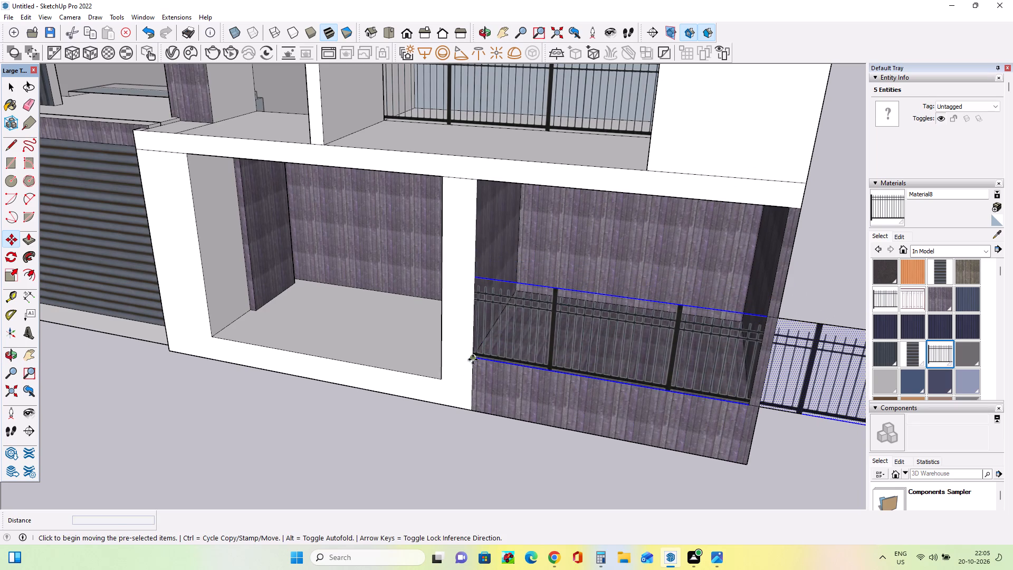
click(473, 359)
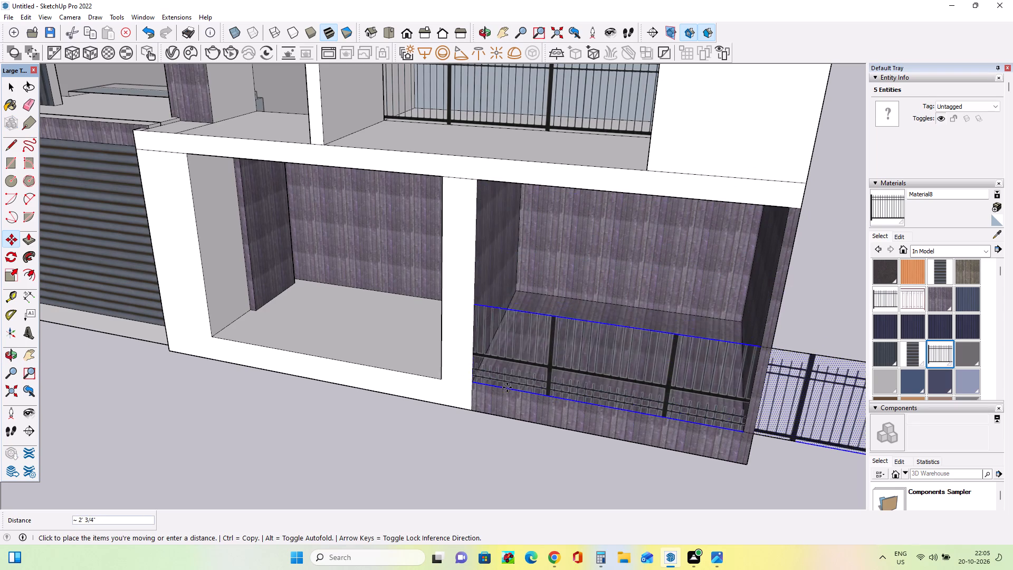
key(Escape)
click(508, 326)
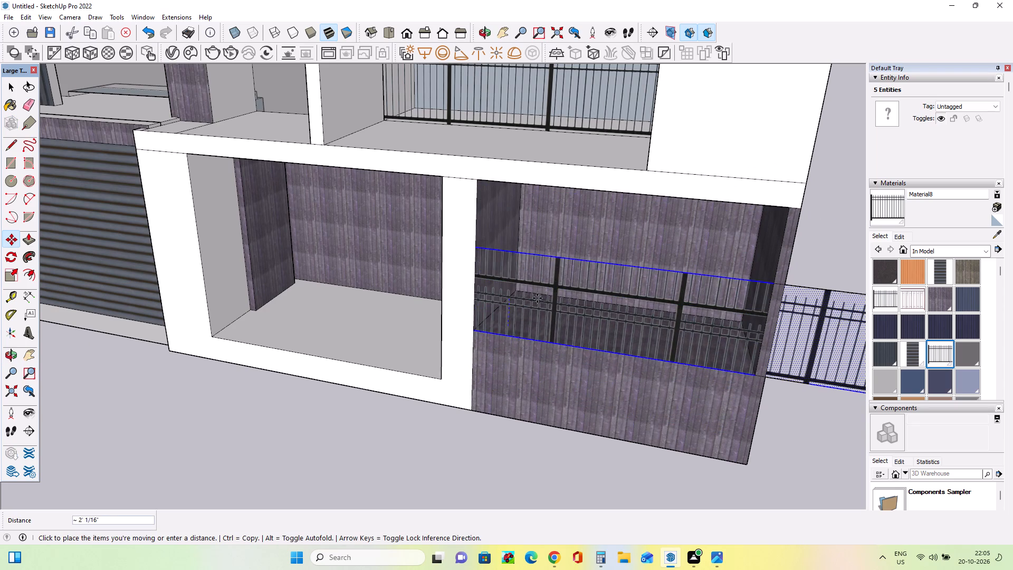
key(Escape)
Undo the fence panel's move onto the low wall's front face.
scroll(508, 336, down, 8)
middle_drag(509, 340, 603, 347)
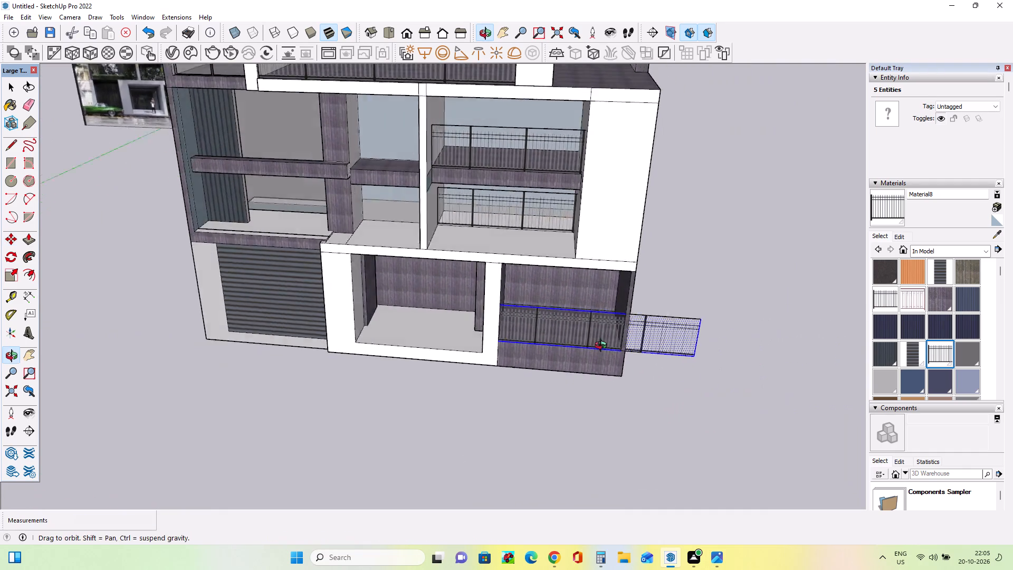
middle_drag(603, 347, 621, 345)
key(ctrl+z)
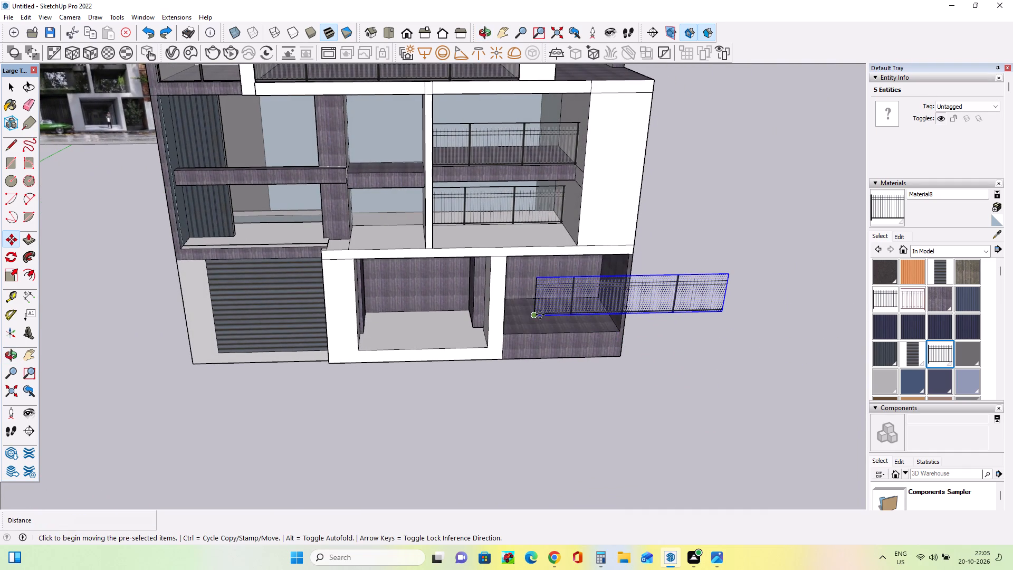
Seat the fence panel on the ground-floor bay's wood-clad floor, with its lower corner against the side wall by the white pier.
click(539, 318)
middle_drag(542, 332, 417, 377)
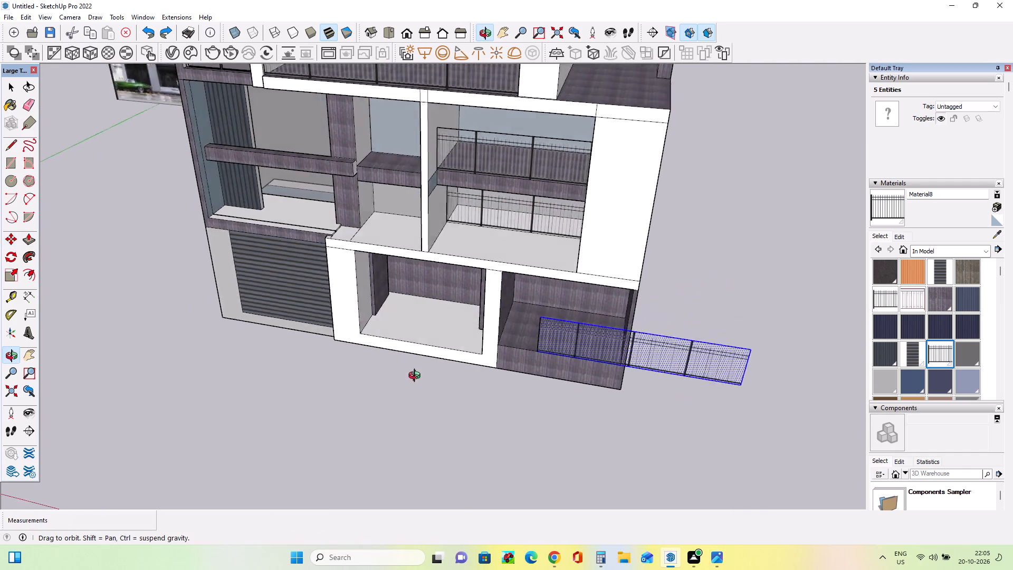
middle_drag(417, 377, 397, 383)
click(501, 335)
middle_drag(520, 366, 581, 312)
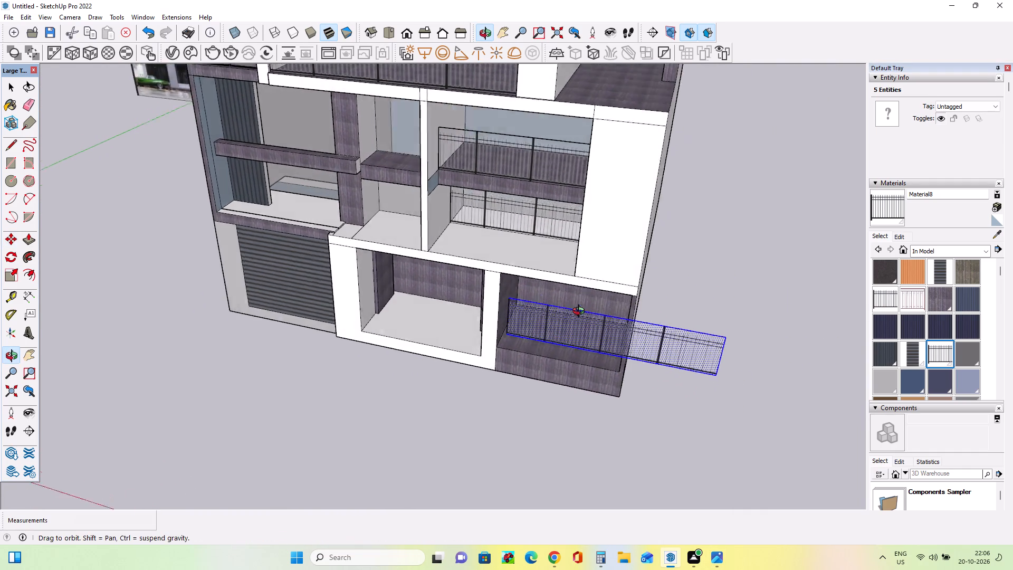
middle_drag(581, 312, 590, 229)
scroll(546, 324, up, 14)
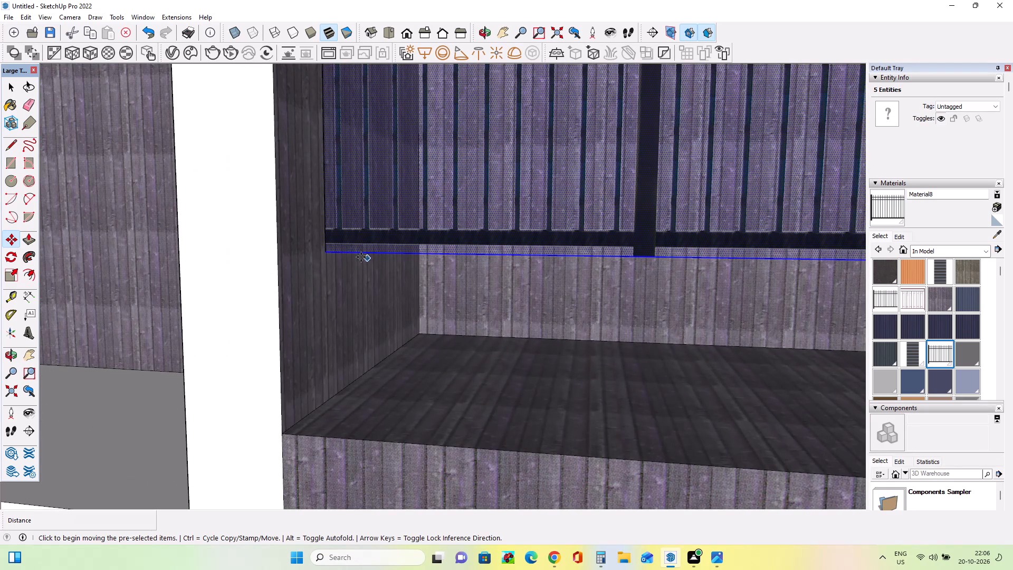
click(333, 251)
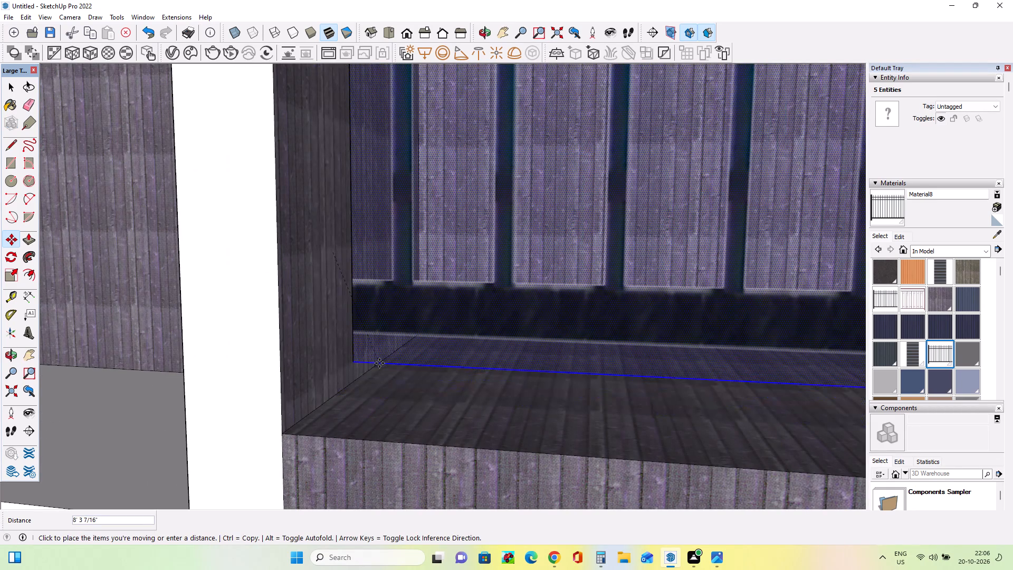
click(379, 363)
click(357, 363)
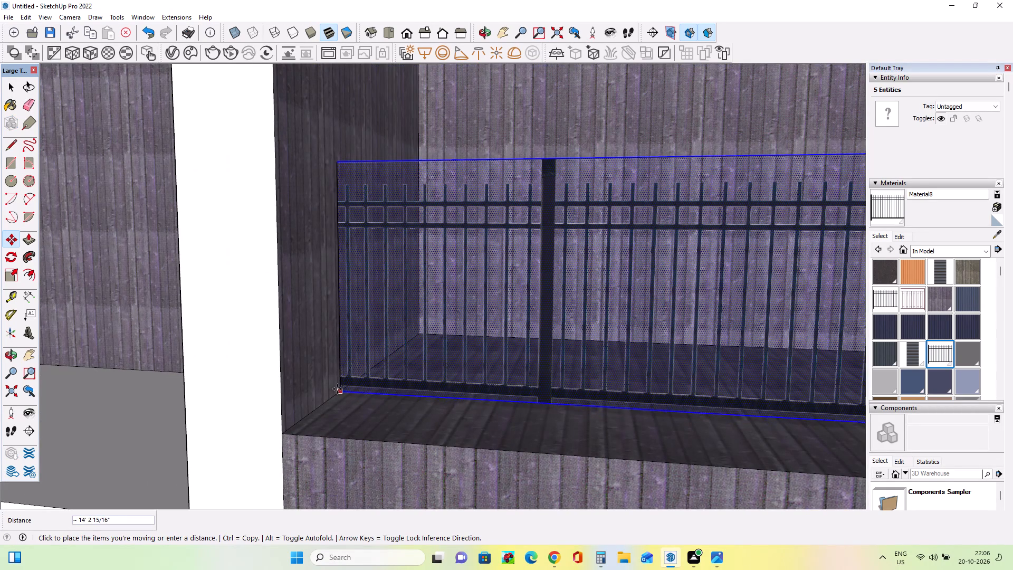
click(337, 389)
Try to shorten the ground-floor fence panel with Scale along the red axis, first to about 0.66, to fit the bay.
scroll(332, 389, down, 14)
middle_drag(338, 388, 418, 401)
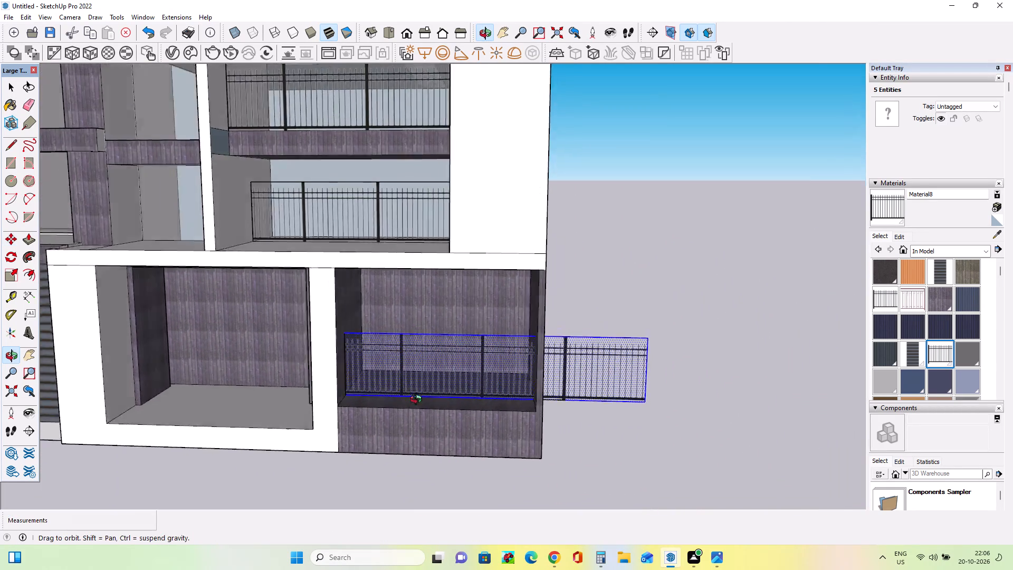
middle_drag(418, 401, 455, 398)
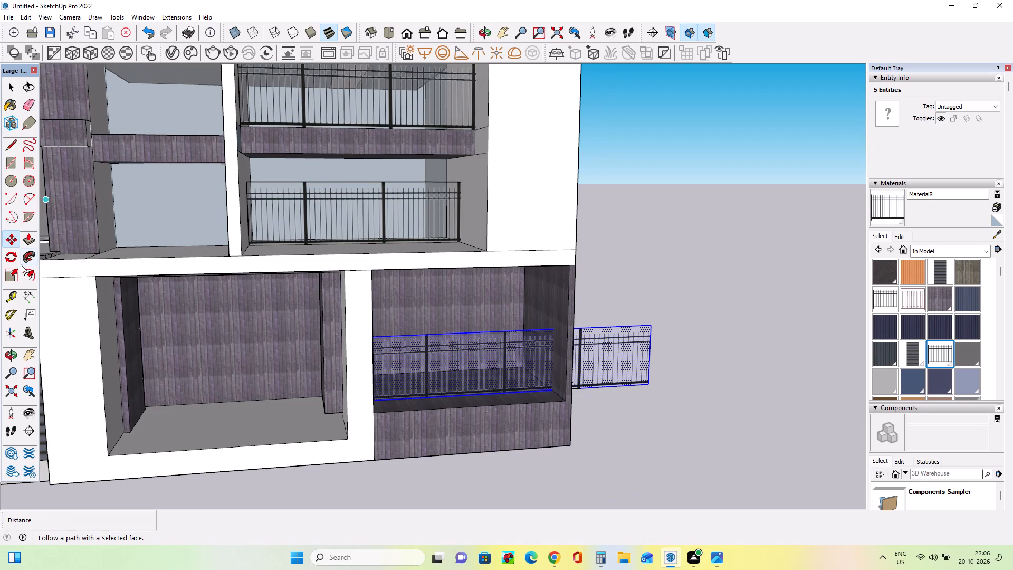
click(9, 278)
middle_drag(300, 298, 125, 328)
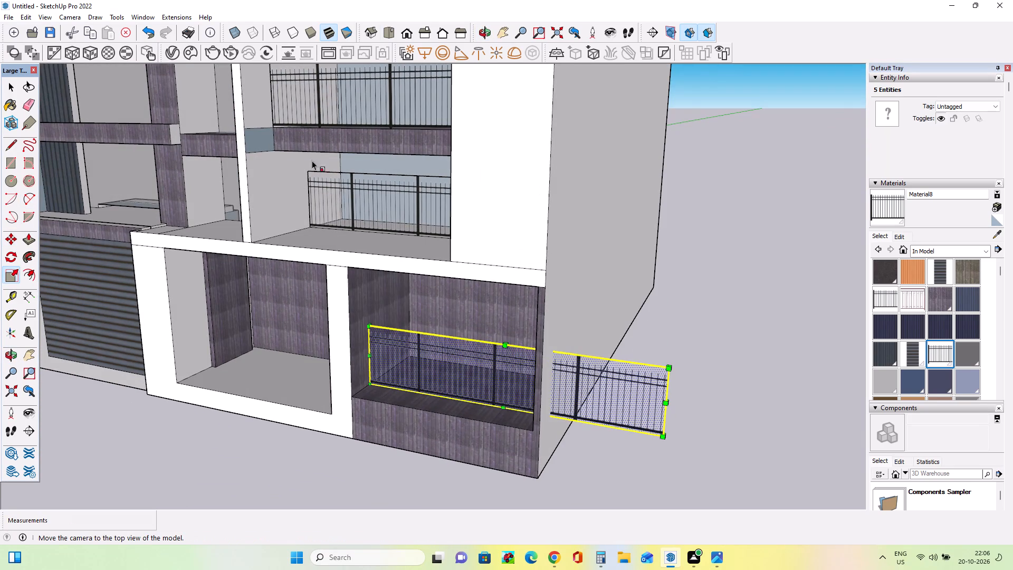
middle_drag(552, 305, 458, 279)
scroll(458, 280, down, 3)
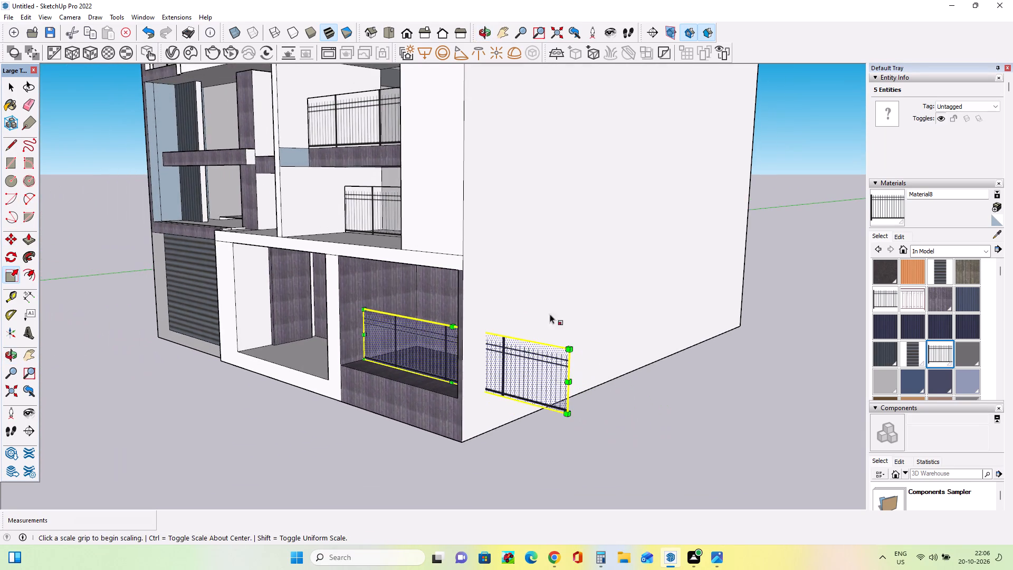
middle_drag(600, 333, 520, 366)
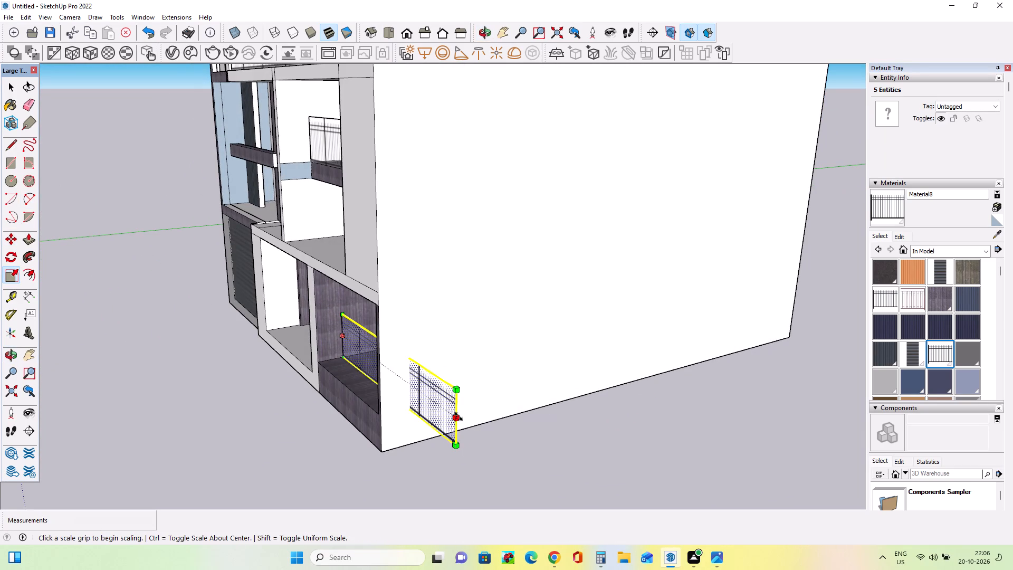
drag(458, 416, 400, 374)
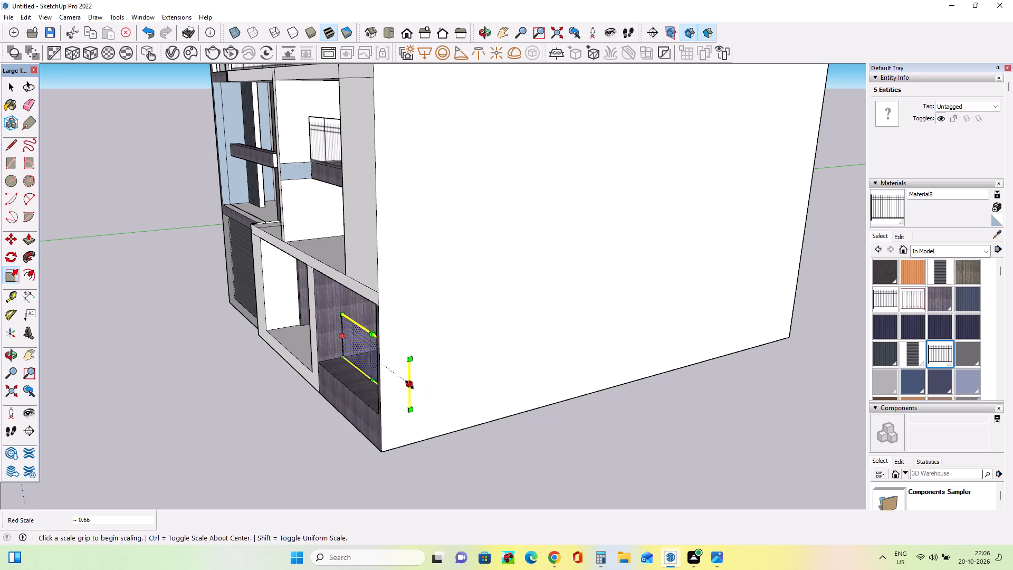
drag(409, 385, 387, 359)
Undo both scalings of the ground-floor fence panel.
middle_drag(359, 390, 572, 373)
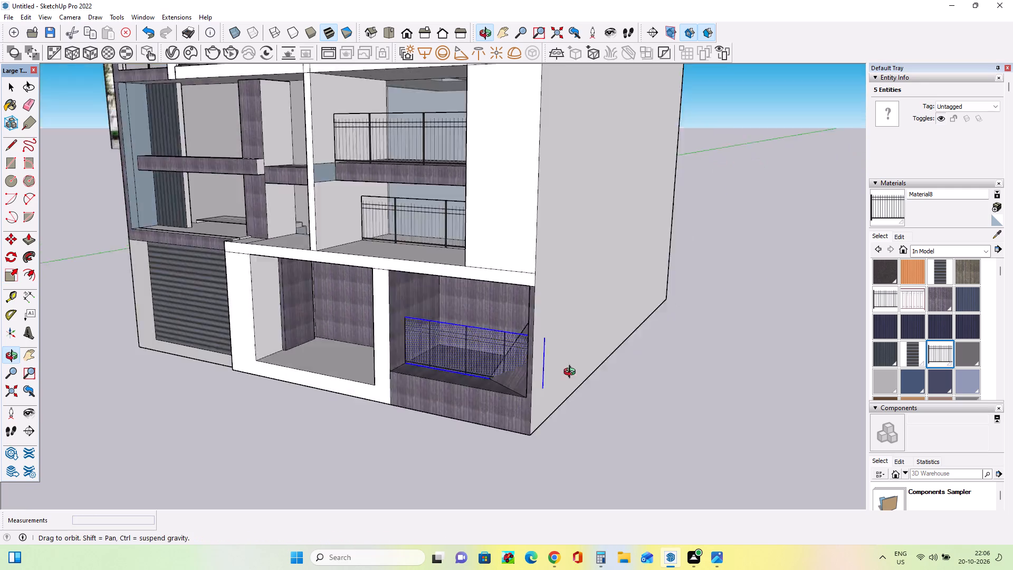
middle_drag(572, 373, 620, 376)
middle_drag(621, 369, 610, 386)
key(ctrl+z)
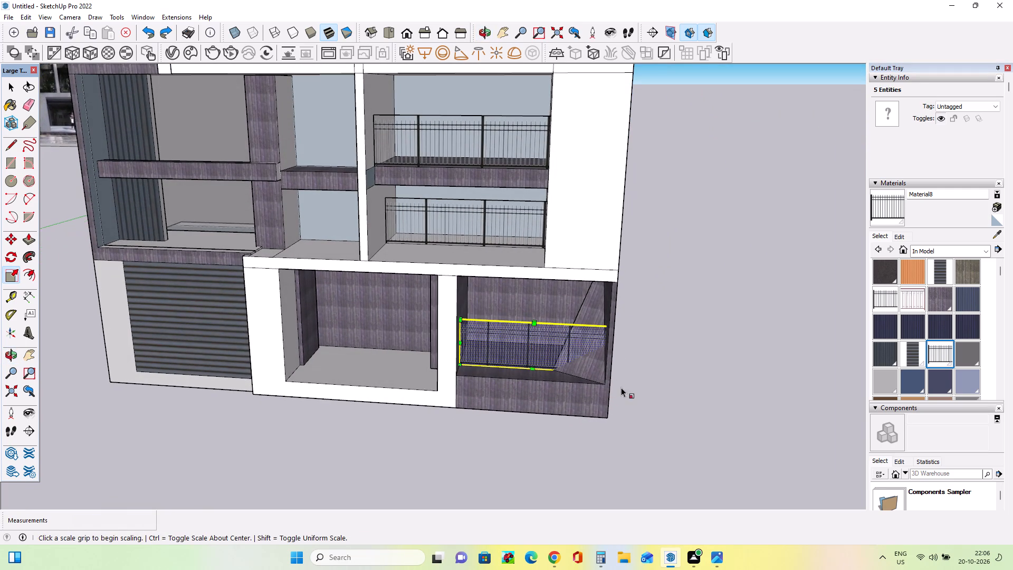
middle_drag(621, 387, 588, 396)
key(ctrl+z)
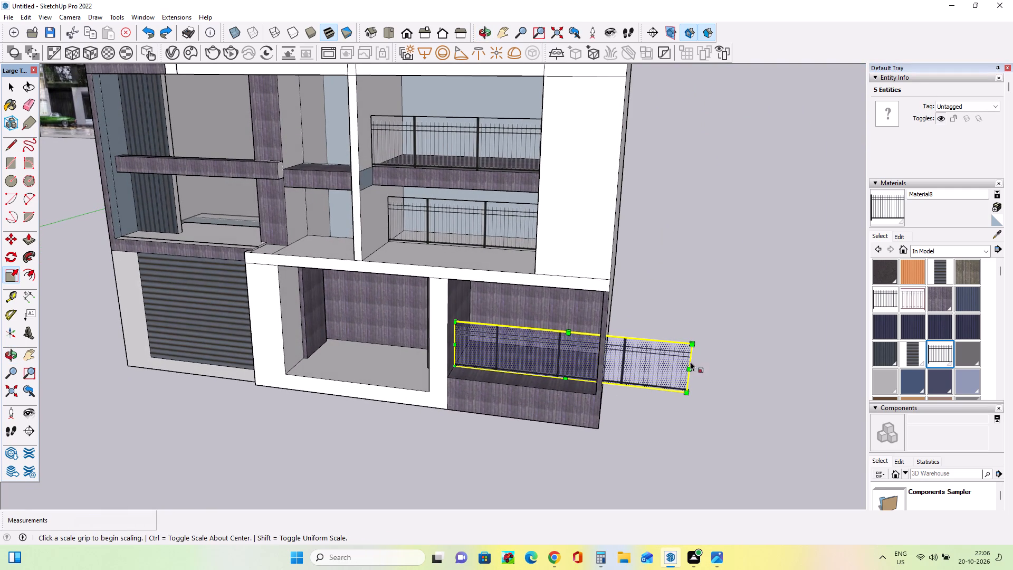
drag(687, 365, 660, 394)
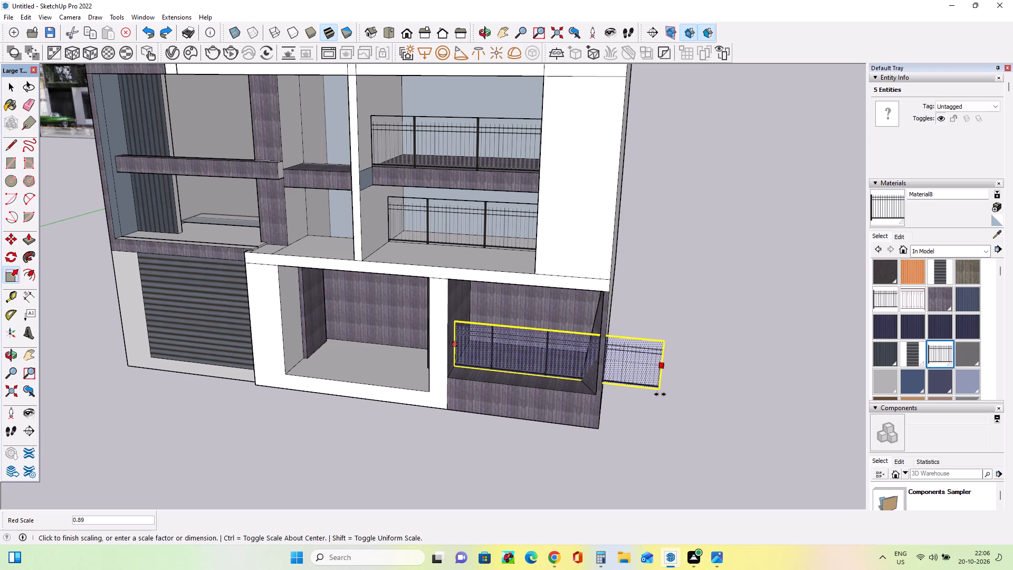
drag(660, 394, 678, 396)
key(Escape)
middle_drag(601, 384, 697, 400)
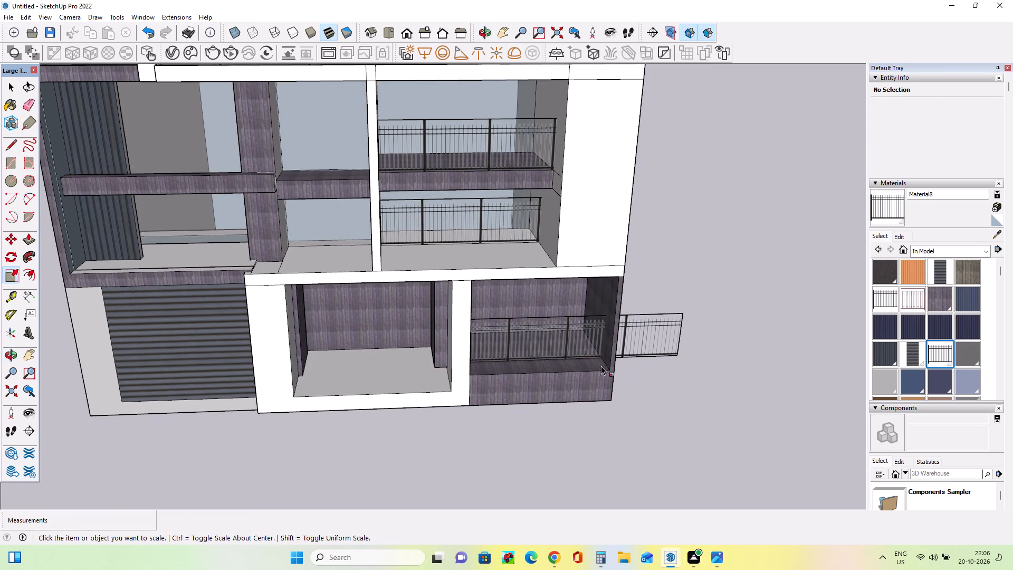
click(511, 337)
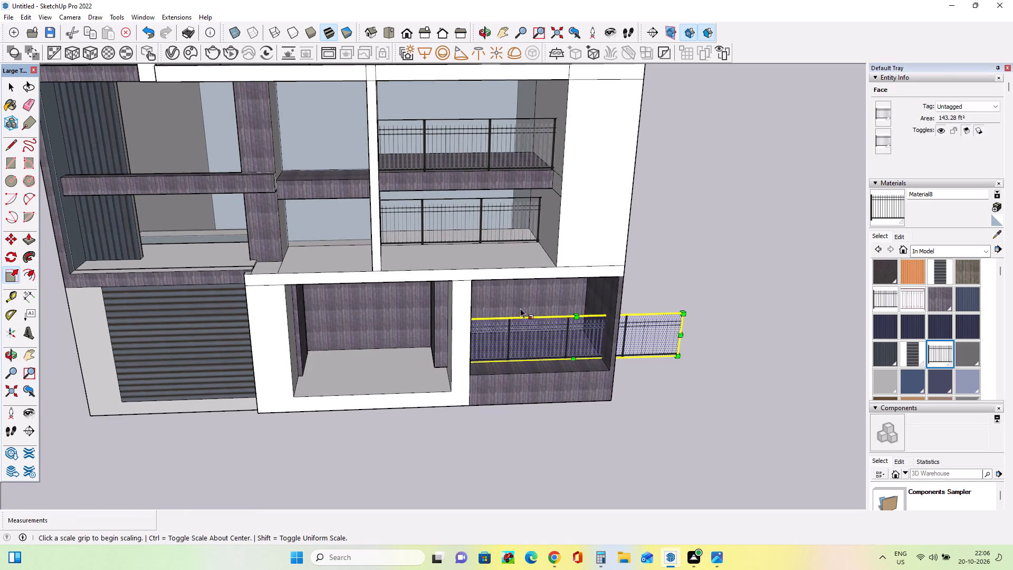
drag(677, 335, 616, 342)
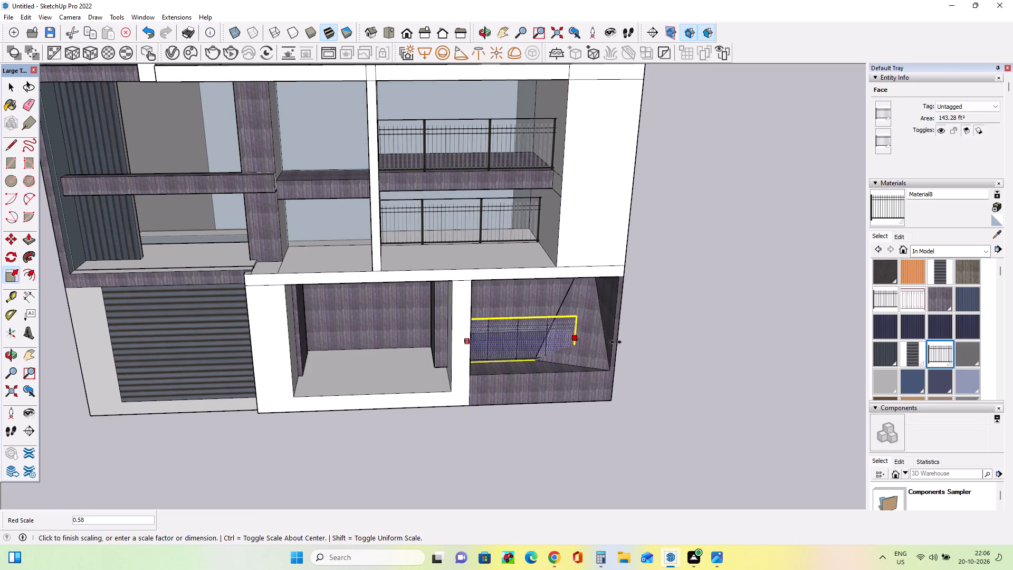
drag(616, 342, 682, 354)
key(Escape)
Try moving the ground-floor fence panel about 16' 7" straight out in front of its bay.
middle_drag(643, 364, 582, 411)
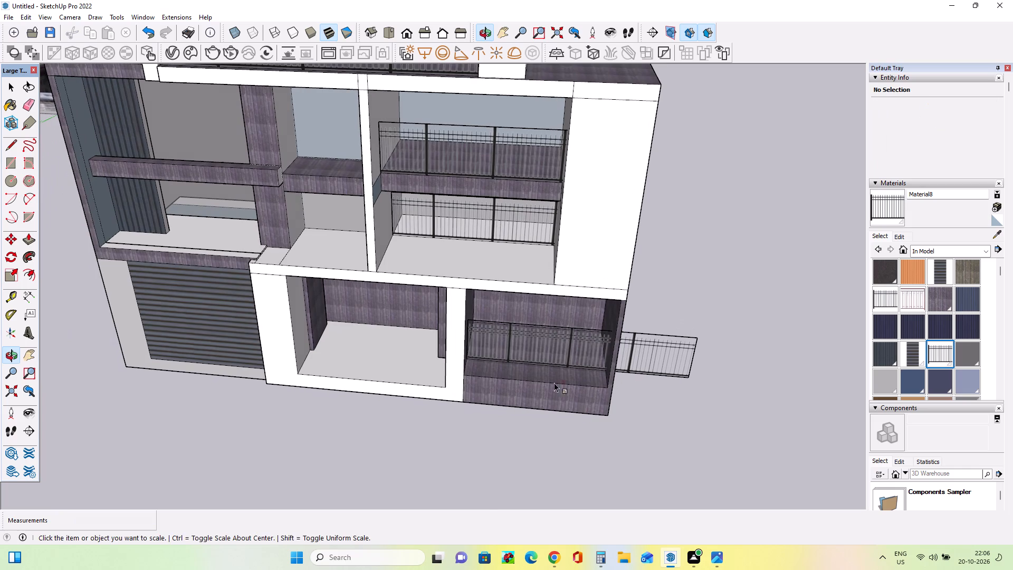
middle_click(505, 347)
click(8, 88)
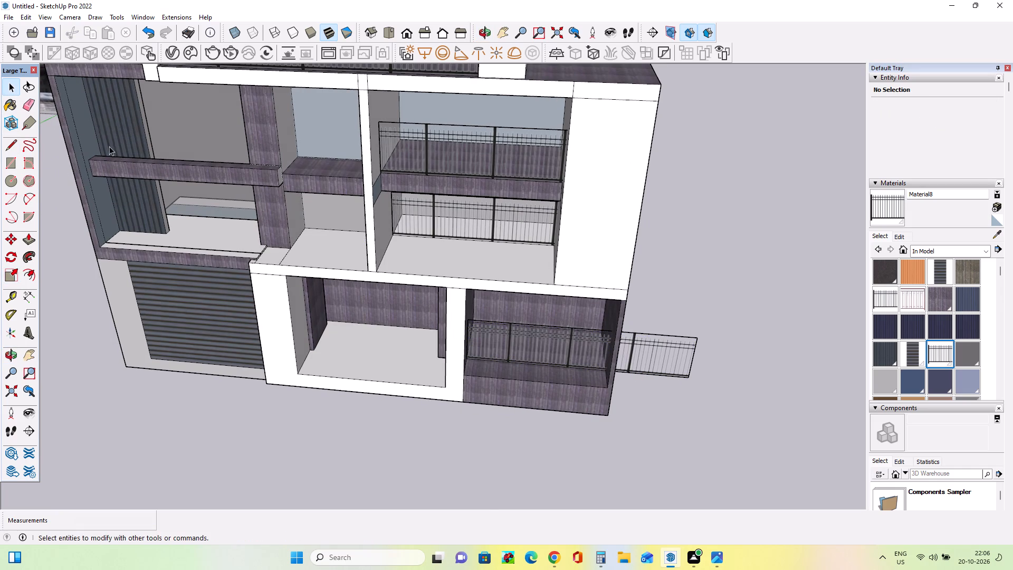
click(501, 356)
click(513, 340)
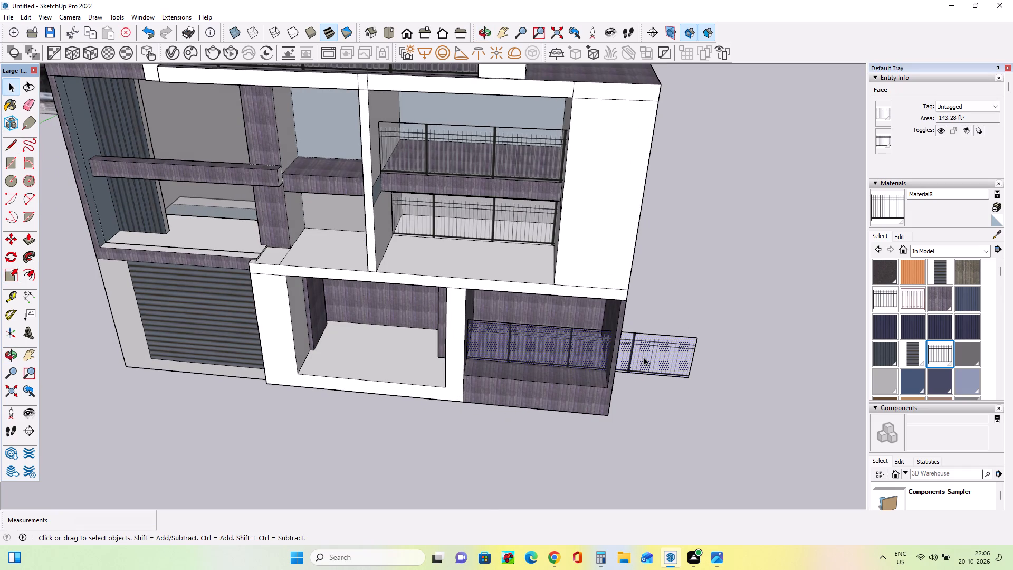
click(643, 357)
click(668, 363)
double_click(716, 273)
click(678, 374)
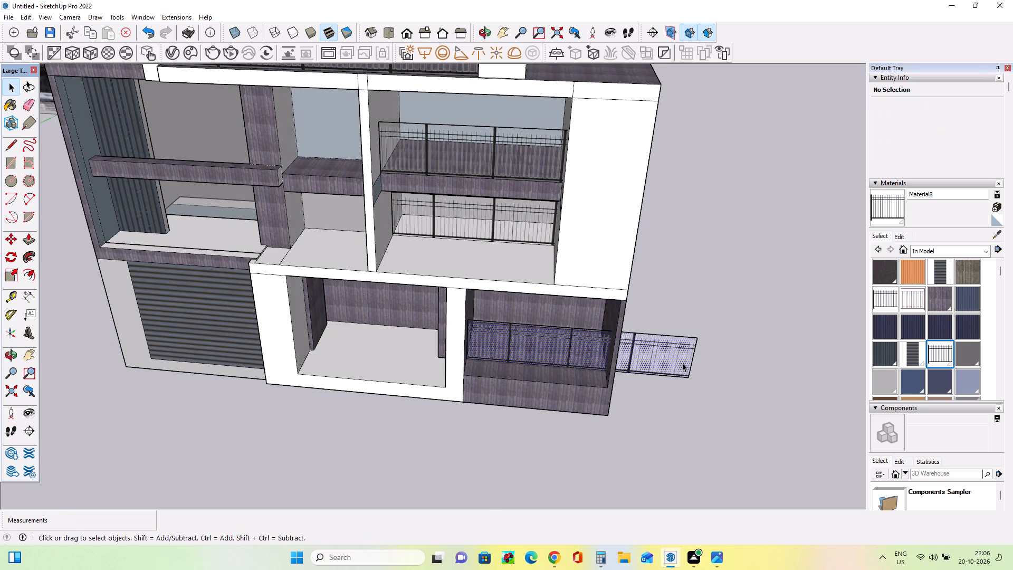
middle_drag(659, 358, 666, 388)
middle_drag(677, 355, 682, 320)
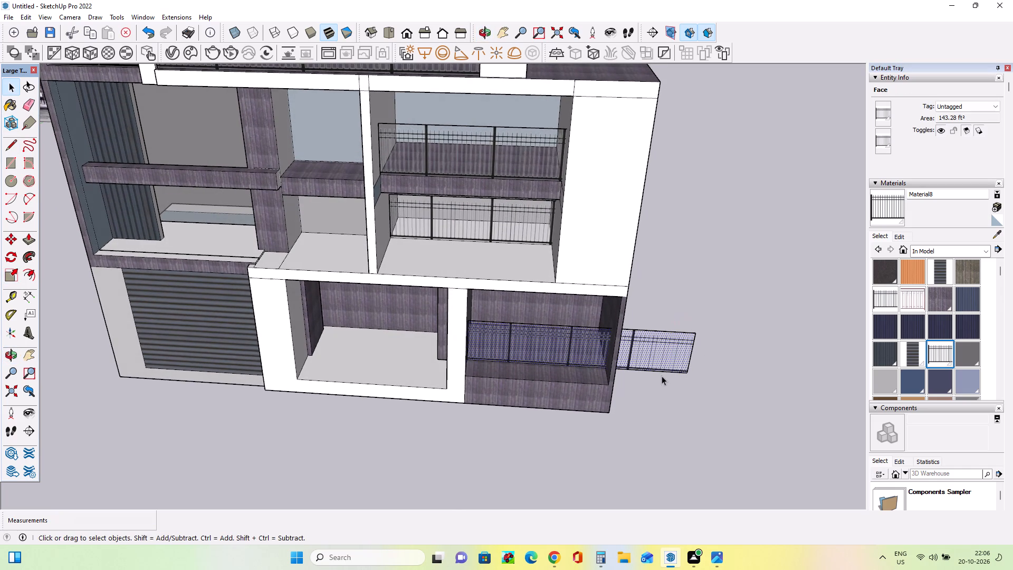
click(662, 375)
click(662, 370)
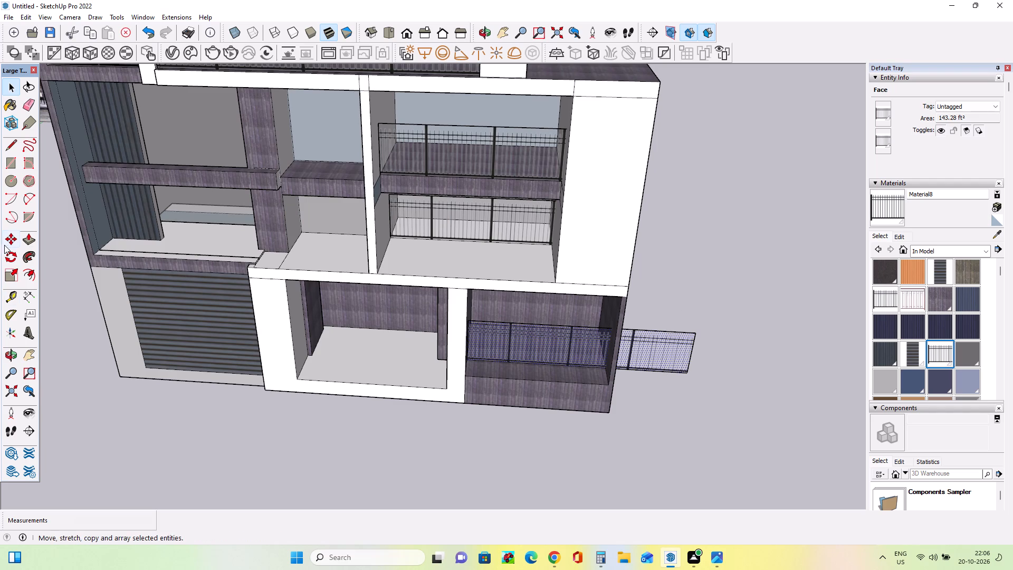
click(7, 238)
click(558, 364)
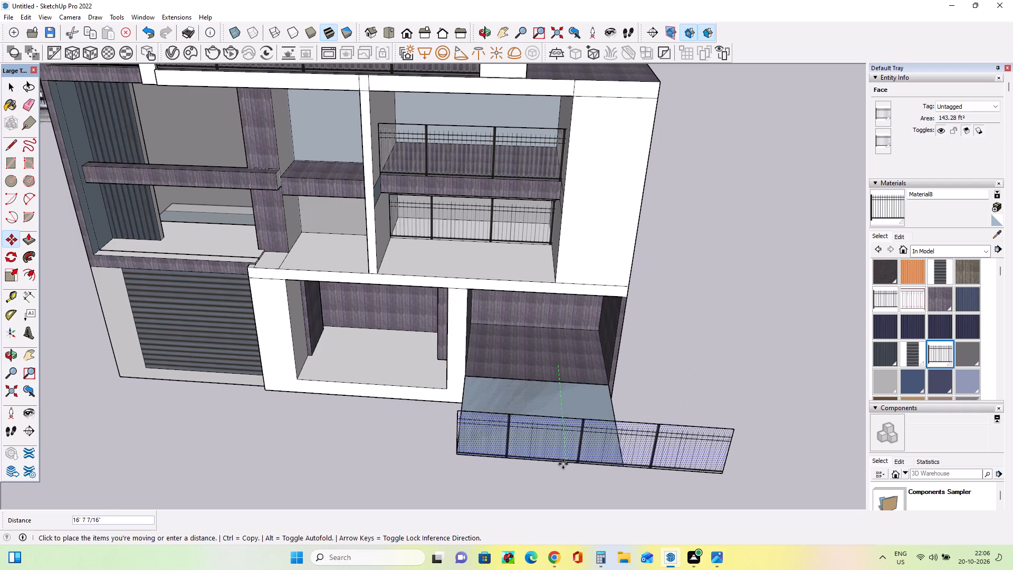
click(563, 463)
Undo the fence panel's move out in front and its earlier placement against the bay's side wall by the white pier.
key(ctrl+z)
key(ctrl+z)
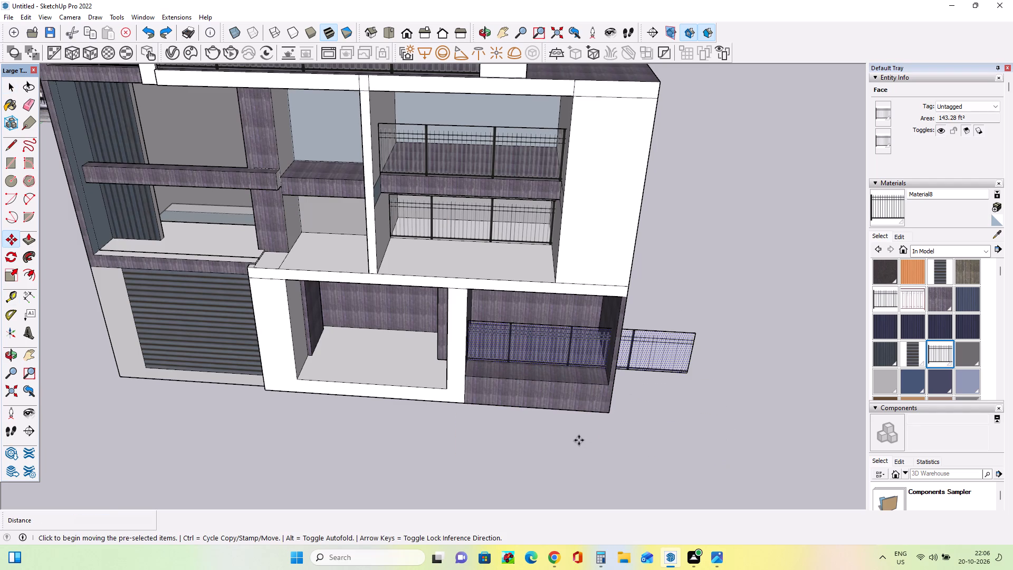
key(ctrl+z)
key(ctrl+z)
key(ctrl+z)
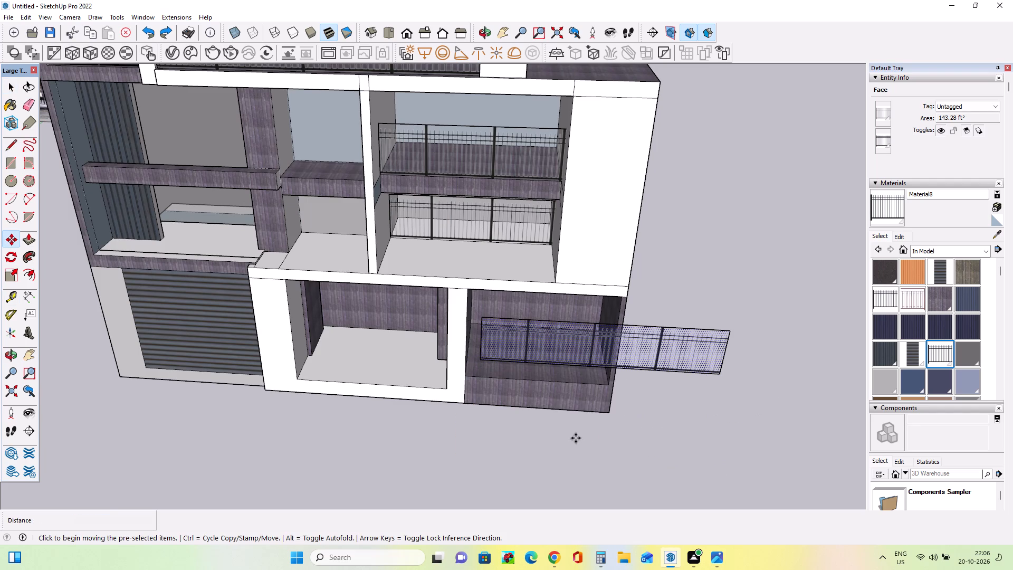
Move the fence panel by its lower corner about 17' 6" out of the ground-floor bay, clear of the facade.
drag(482, 358, 486, 358)
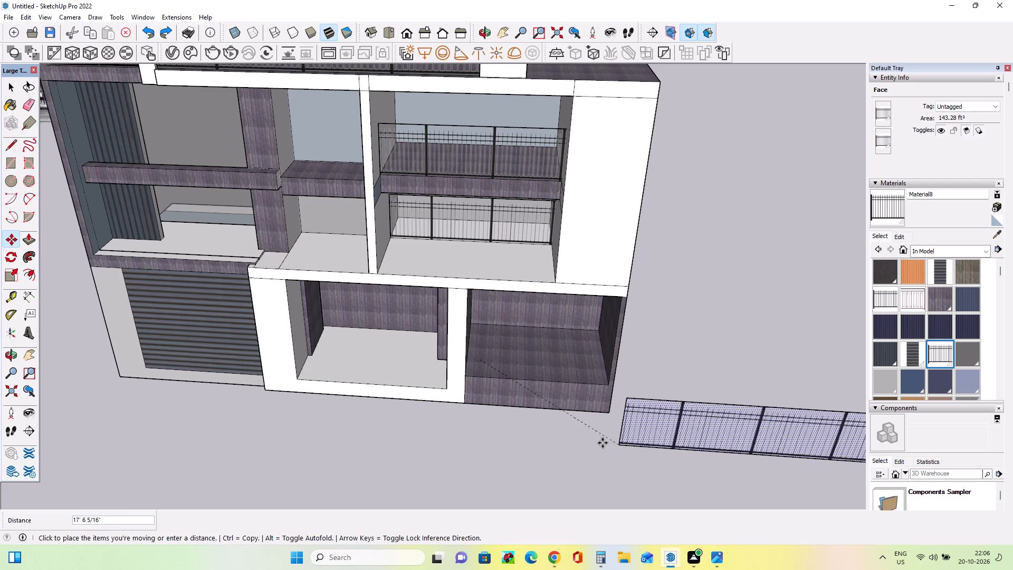
click(603, 443)
scroll(470, 430, down, 7)
middle_drag(626, 472, 628, 395)
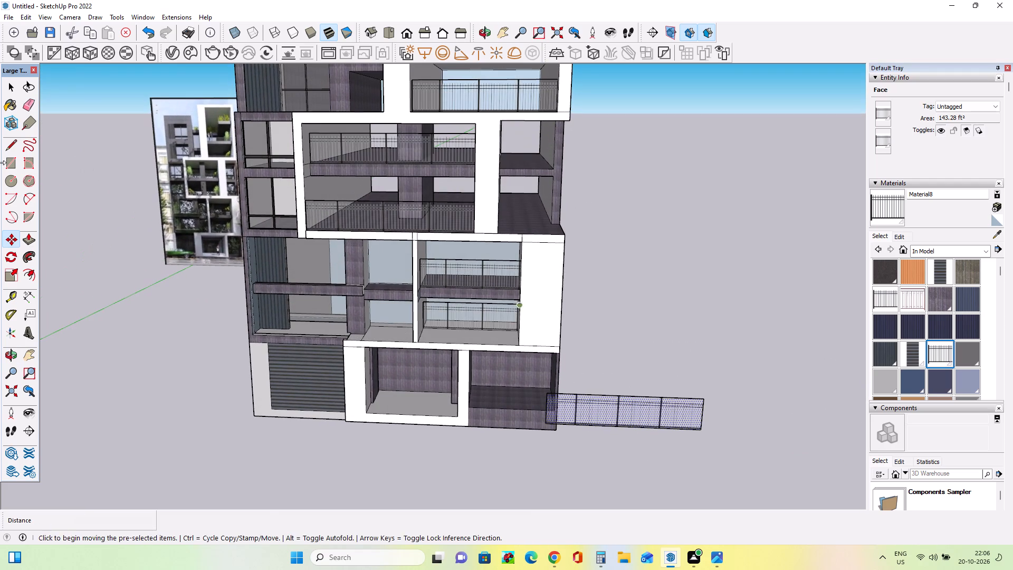
Scale the loose fence panel along the red axis to 0.50 of its length.
click(11, 273)
middle_drag(630, 473, 575, 473)
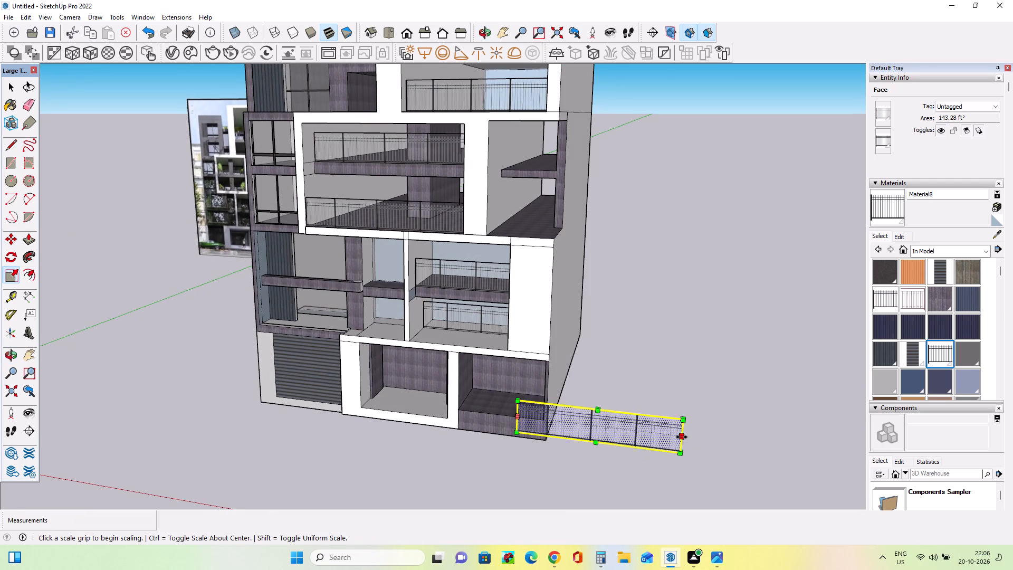
drag(678, 437, 597, 424)
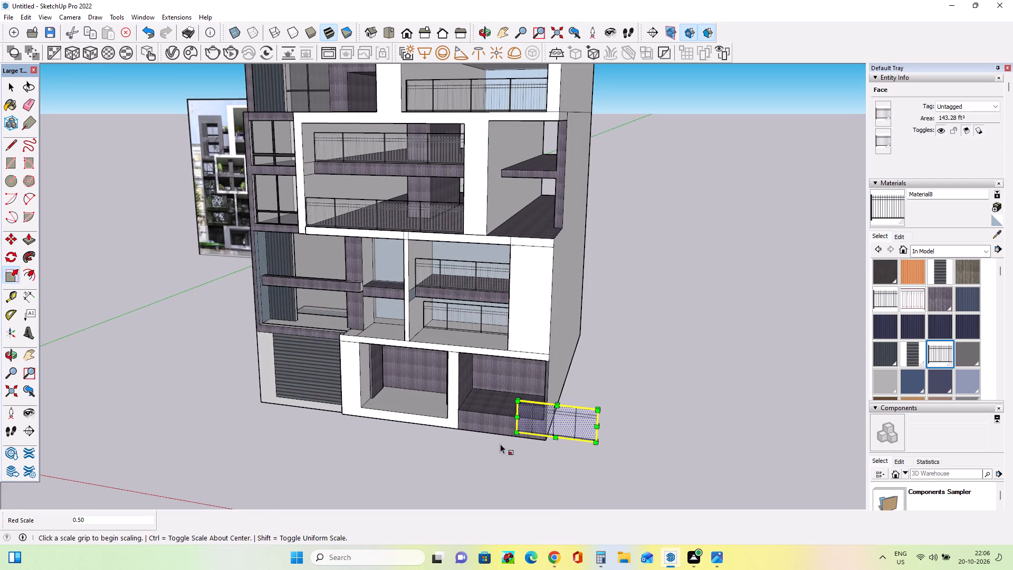
Move the shortened fence panel into the wood-clad ground-floor bay, with its lower corner at the floor edge by the white pier.
middle_drag(501, 448, 623, 469)
scroll(506, 383, up, 2)
click(11, 233)
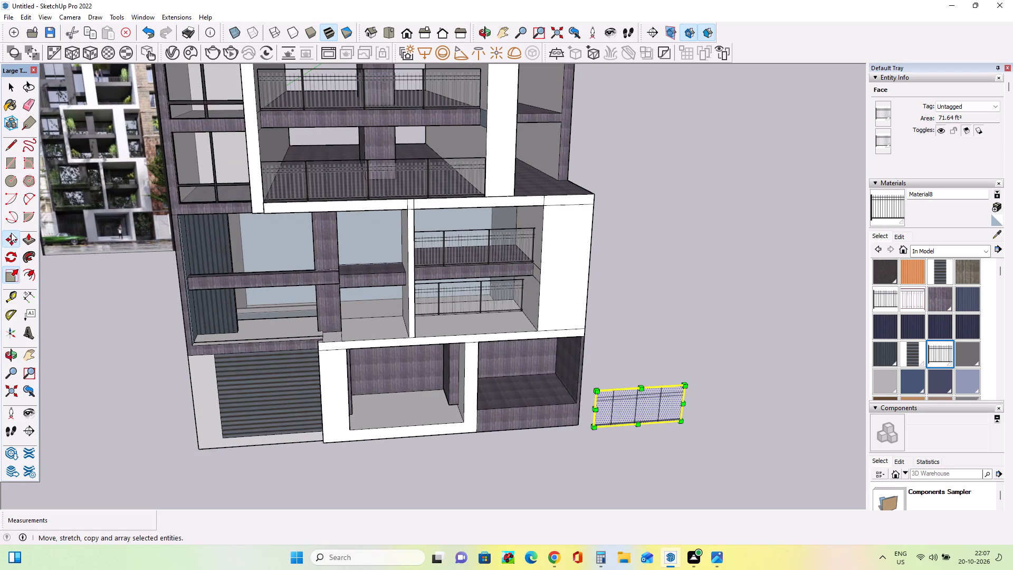
click(593, 429)
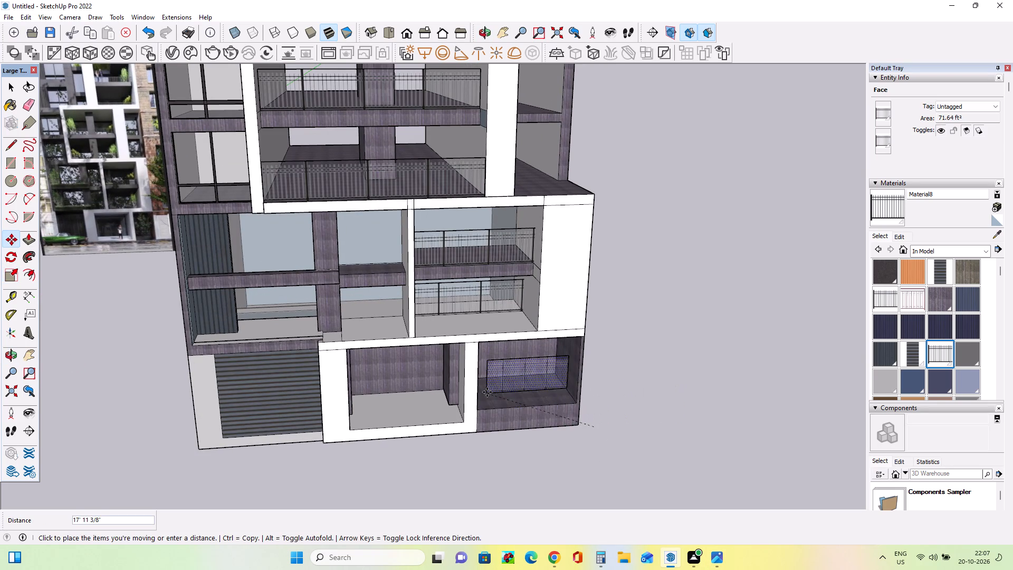
click(480, 405)
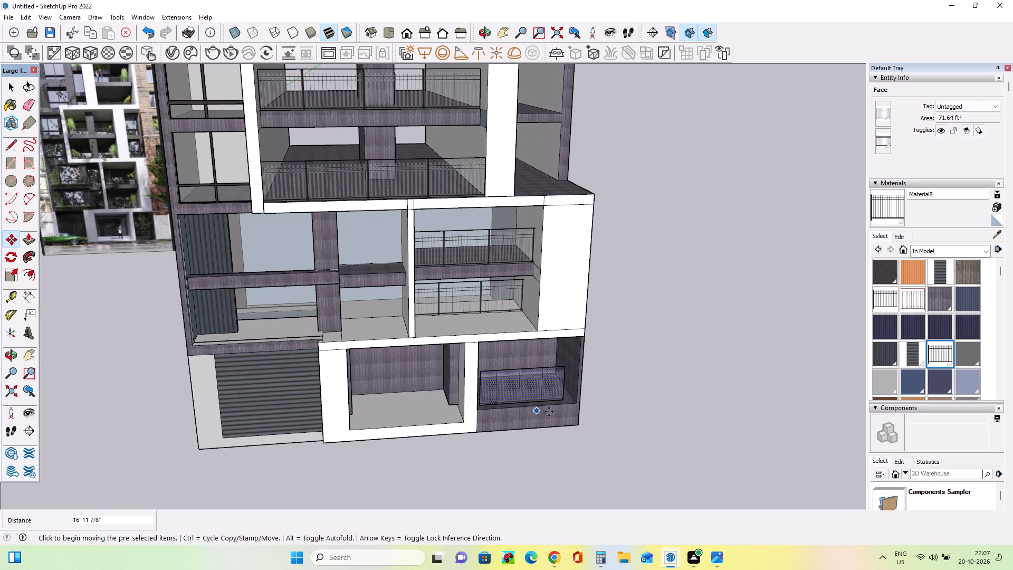
Move the fence panel by its opposite lower corner about 9' 10" onto the bay's floor beside the outer side wall.
middle_drag(549, 417, 475, 448)
scroll(502, 398, up, 4)
middle_drag(578, 422, 517, 402)
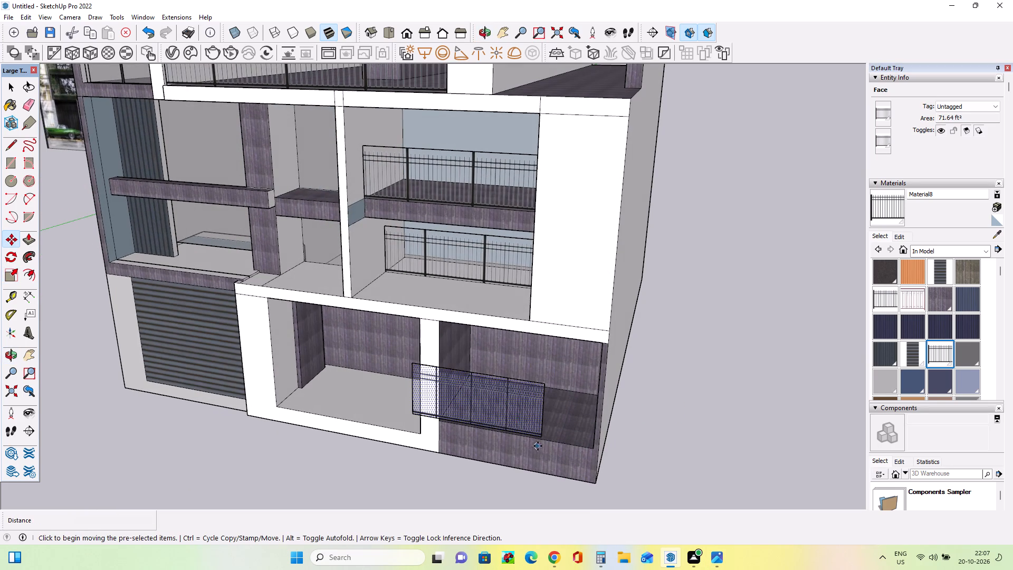
click(543, 439)
click(590, 434)
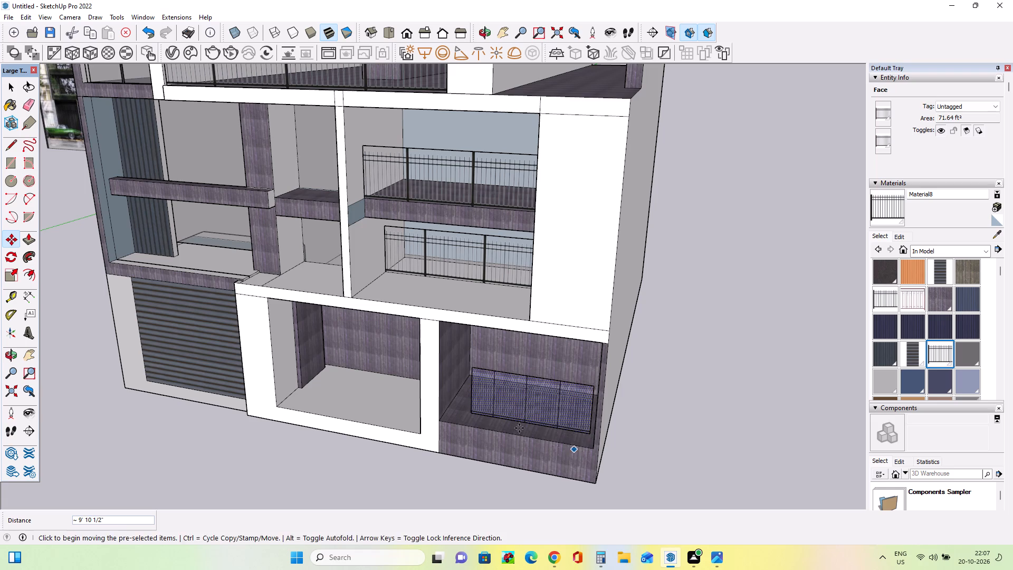
Stretch both ends of the fence panel along the red axis, first by about 1.2, until it spans the bay's side walls.
middle_drag(516, 426, 684, 445)
scroll(564, 363, up, 5)
middle_drag(532, 402, 463, 417)
click(9, 275)
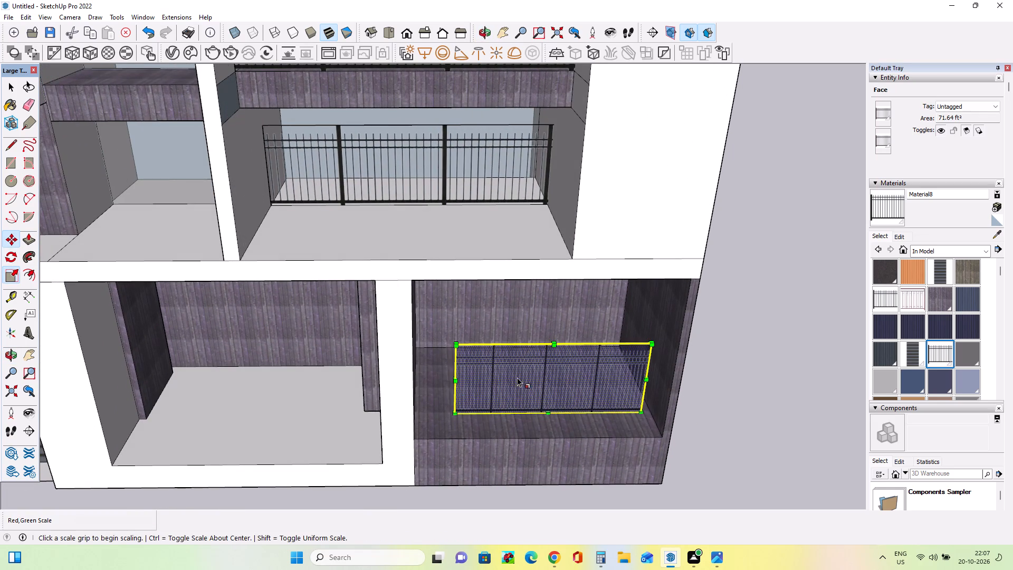
click(480, 373)
drag(452, 381, 419, 381)
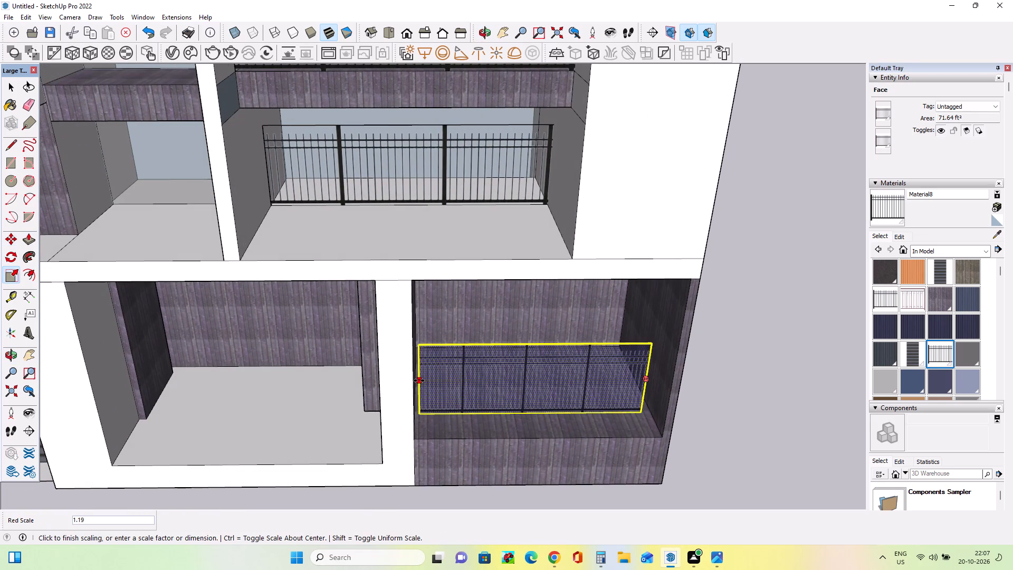
drag(419, 381, 416, 380)
middle_drag(681, 400, 627, 404)
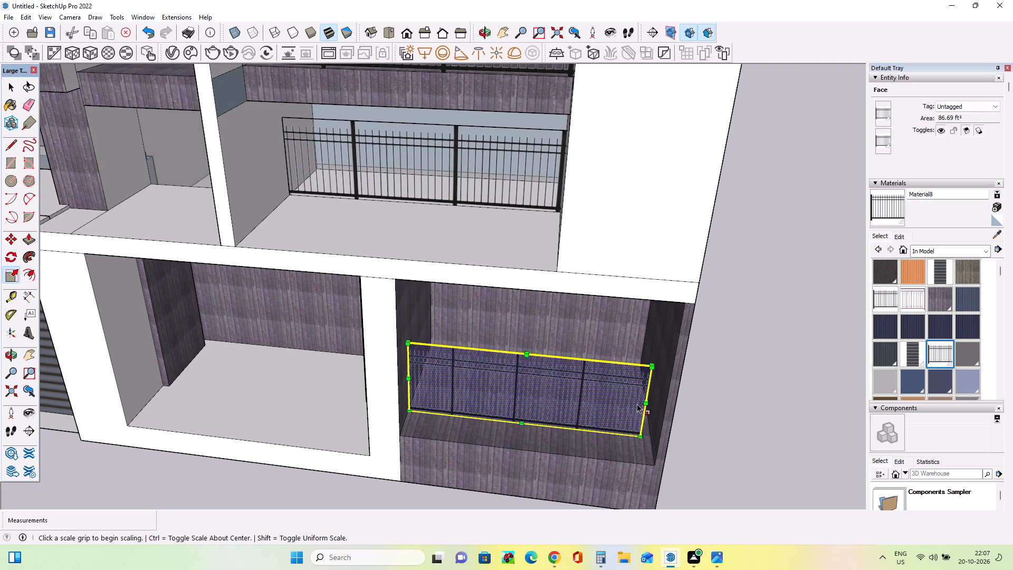
drag(638, 400, 659, 402)
scroll(577, 427, down, 4)
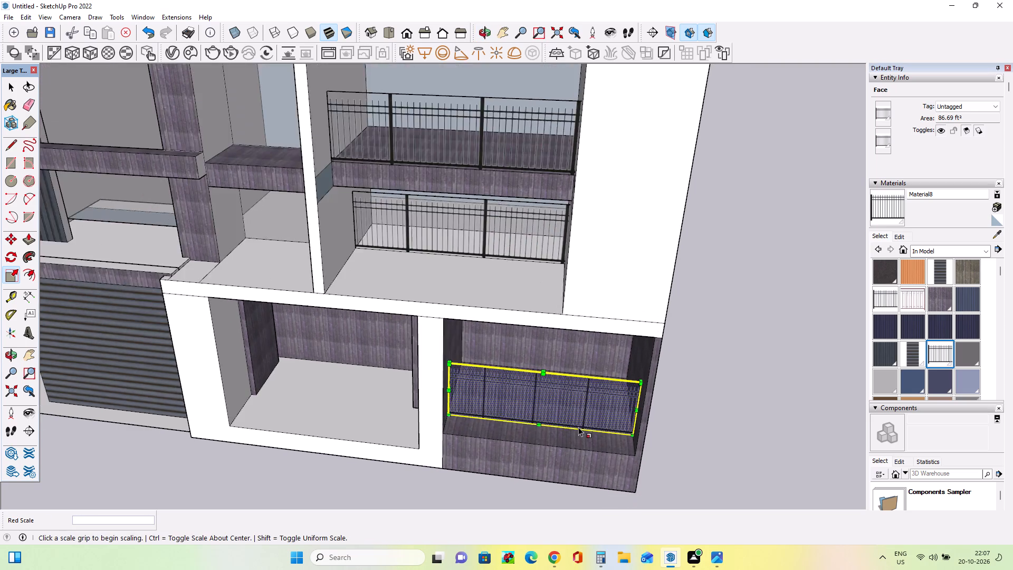
scroll(578, 427, down, 7)
middle_drag(579, 432, 624, 355)
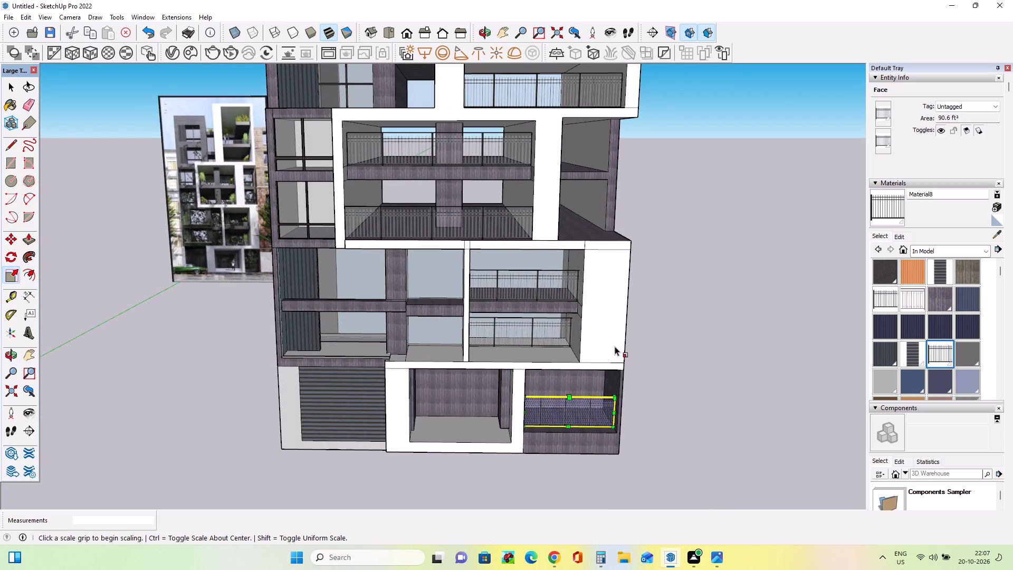
scroll(615, 346, up, 1)
scroll(615, 346, down, 3)
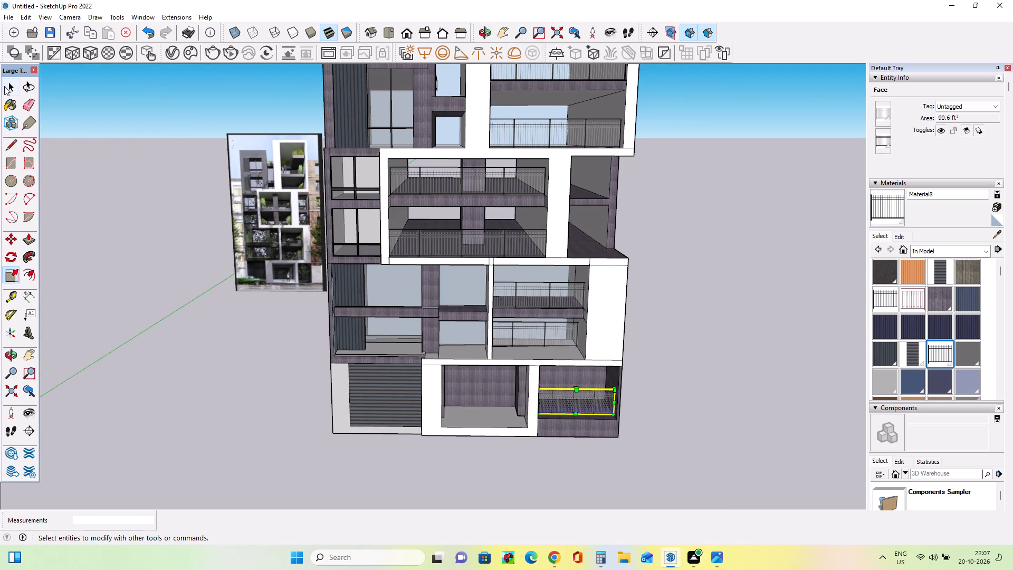
click(4, 86)
click(78, 132)
Examine the lower-floor openings in the reference photo against the modelled facade.
scroll(270, 365, up, 4)
middle_drag(284, 347, 330, 331)
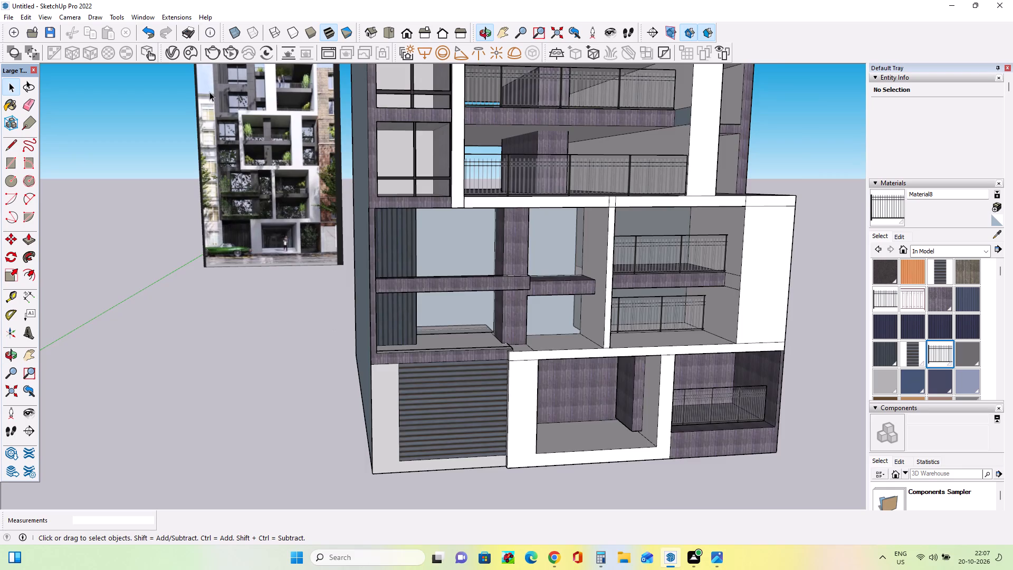
scroll(209, 92, up, 16)
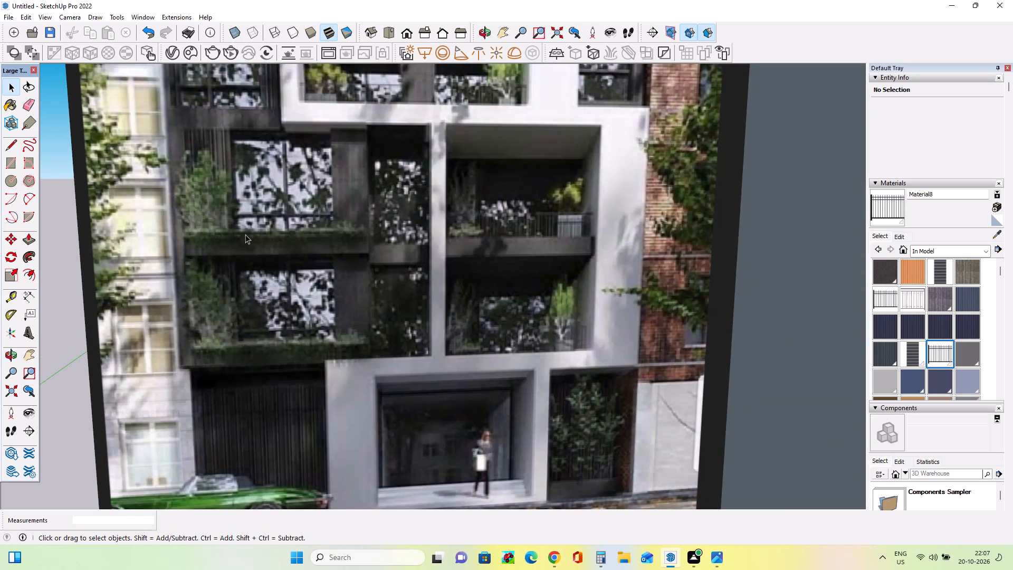
scroll(245, 234, down, 16)
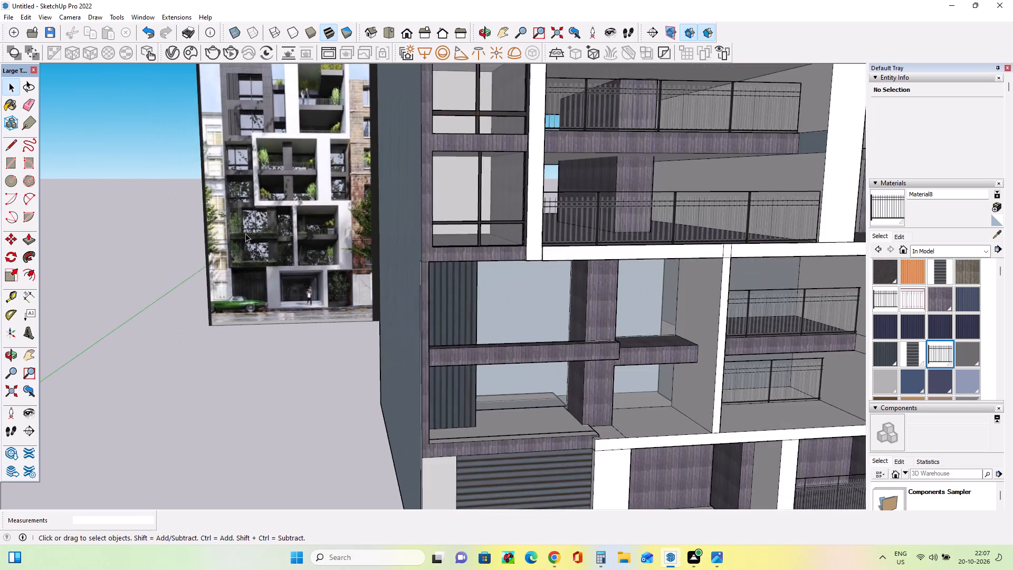
scroll(245, 233, down, 4)
Draw a vertical rectangle about 11' 9" by 19' 4" between the corrugated panel and the wood-clad pillar, from floor to ceiling.
middle_drag(449, 324, 389, 344)
scroll(381, 331, up, 4)
middle_drag(398, 338, 395, 356)
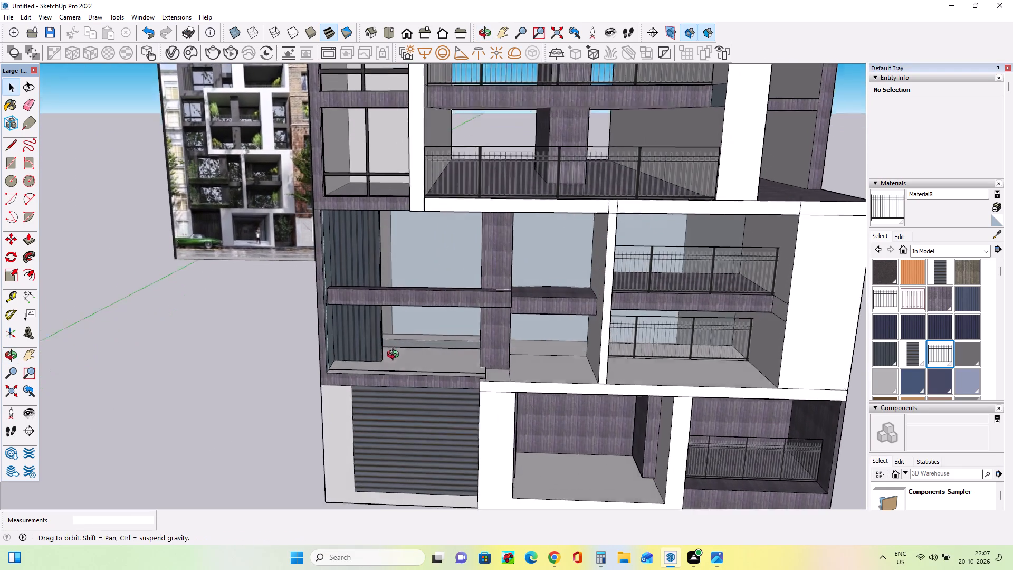
middle_drag(395, 356, 407, 356)
click(9, 164)
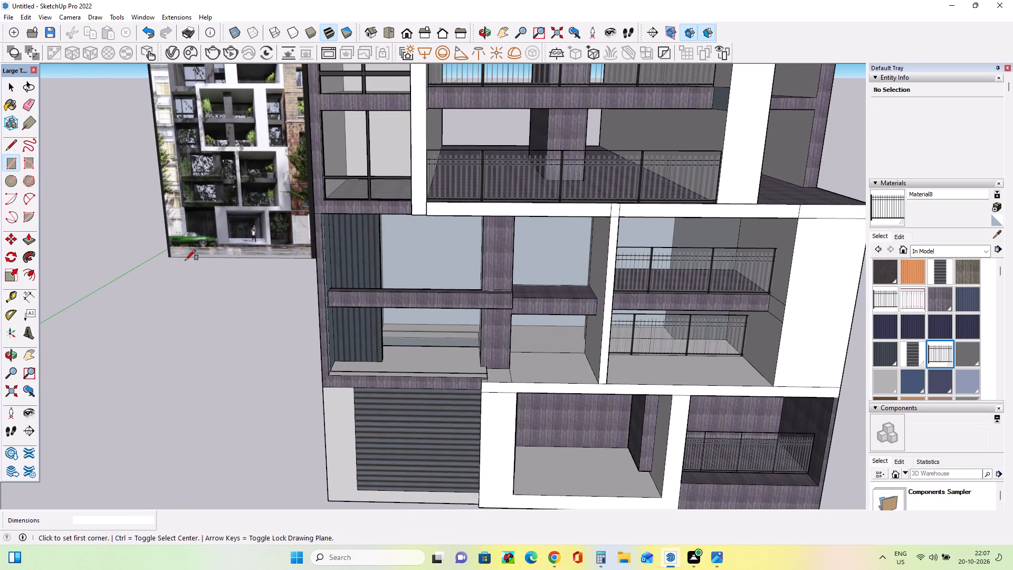
middle_drag(316, 317, 352, 241)
scroll(395, 343, up, 5)
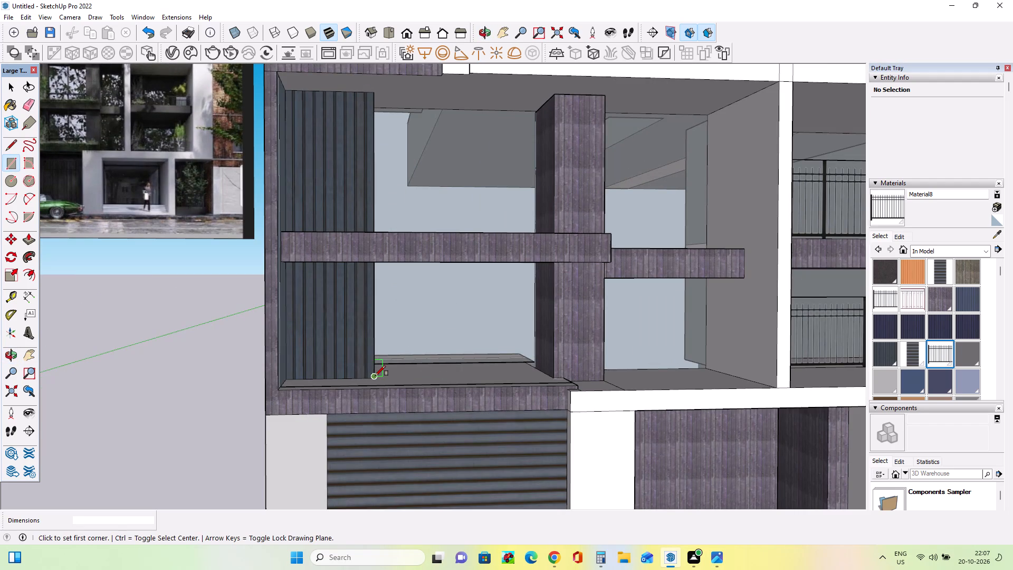
click(380, 368)
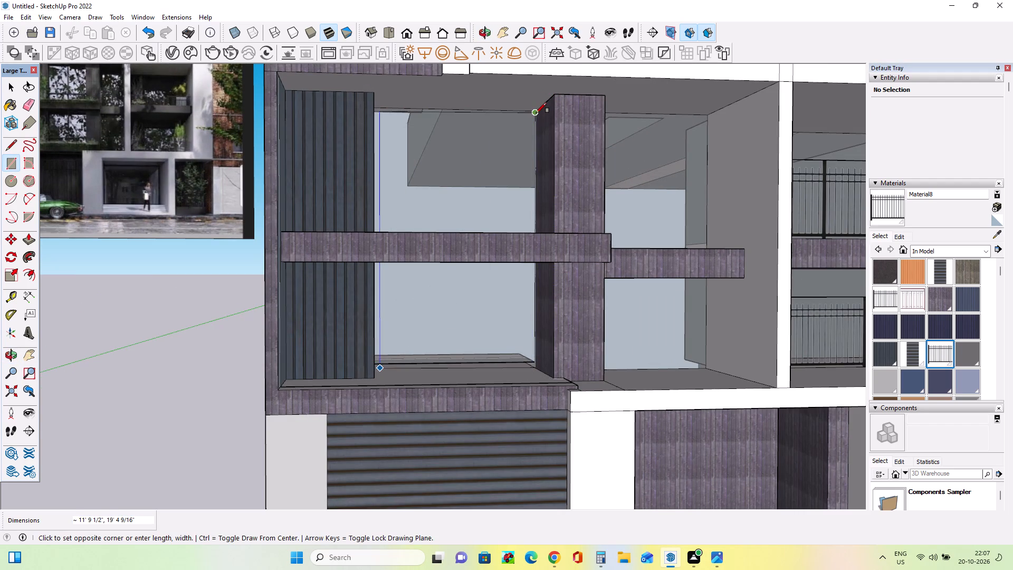
click(536, 113)
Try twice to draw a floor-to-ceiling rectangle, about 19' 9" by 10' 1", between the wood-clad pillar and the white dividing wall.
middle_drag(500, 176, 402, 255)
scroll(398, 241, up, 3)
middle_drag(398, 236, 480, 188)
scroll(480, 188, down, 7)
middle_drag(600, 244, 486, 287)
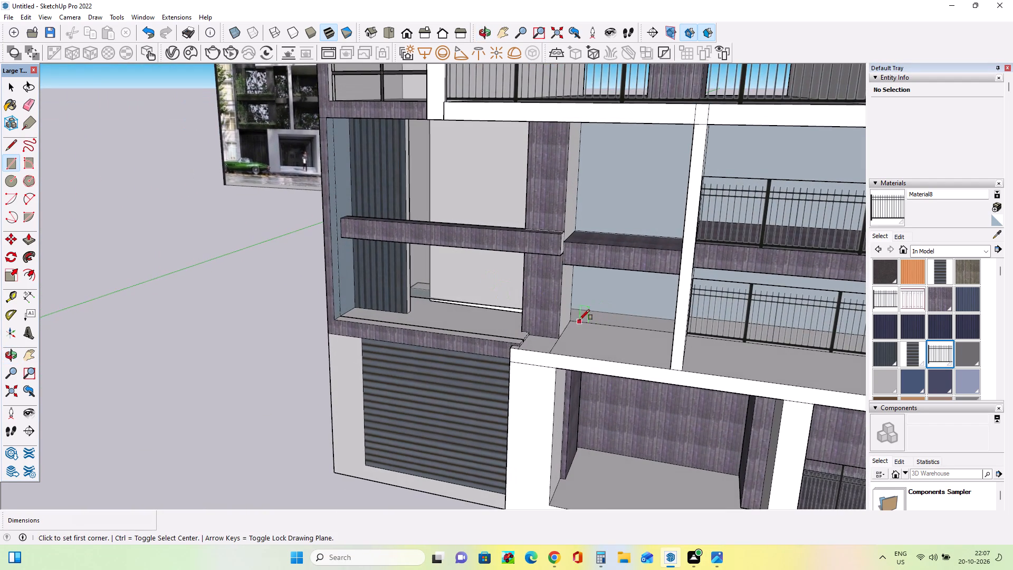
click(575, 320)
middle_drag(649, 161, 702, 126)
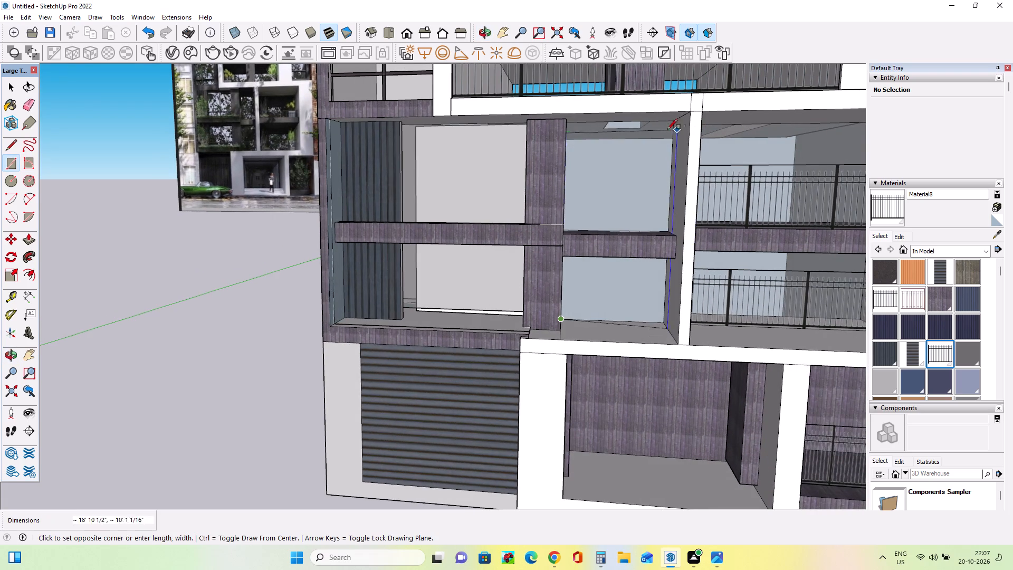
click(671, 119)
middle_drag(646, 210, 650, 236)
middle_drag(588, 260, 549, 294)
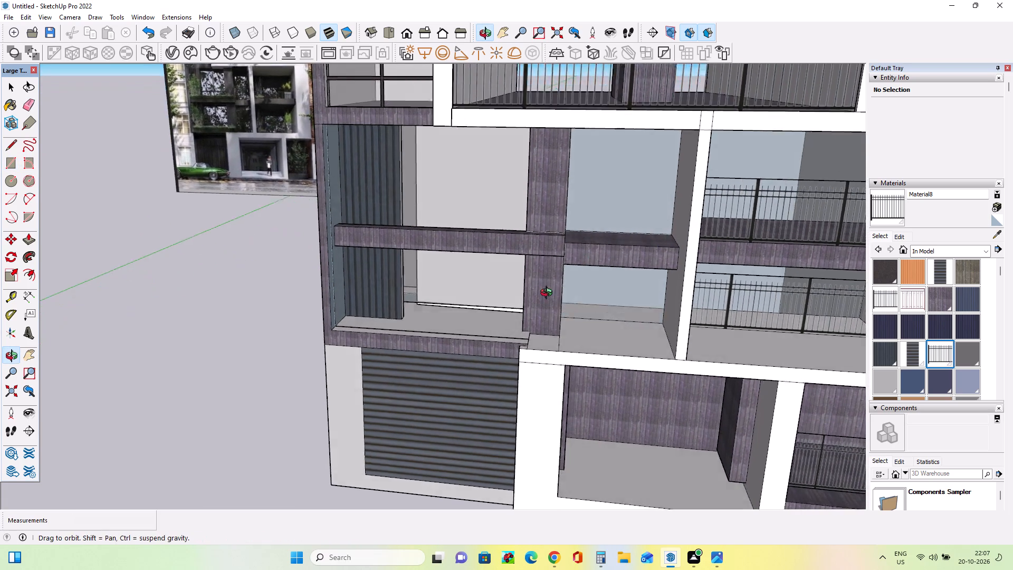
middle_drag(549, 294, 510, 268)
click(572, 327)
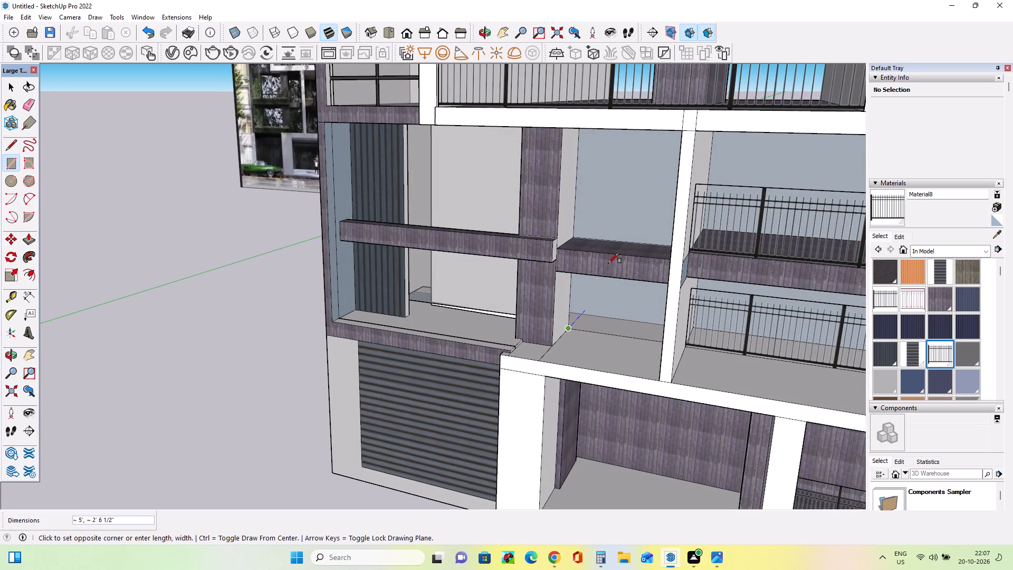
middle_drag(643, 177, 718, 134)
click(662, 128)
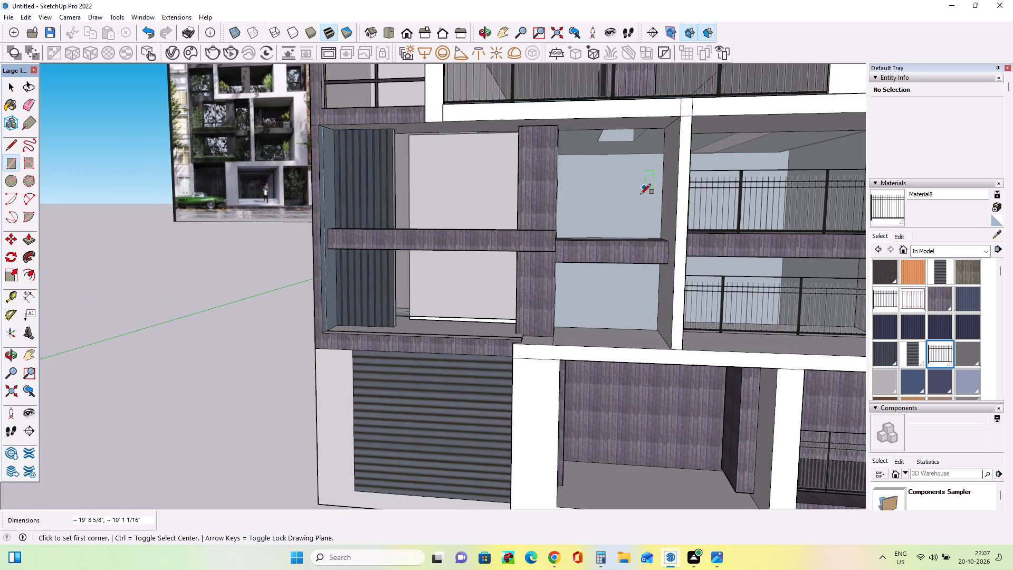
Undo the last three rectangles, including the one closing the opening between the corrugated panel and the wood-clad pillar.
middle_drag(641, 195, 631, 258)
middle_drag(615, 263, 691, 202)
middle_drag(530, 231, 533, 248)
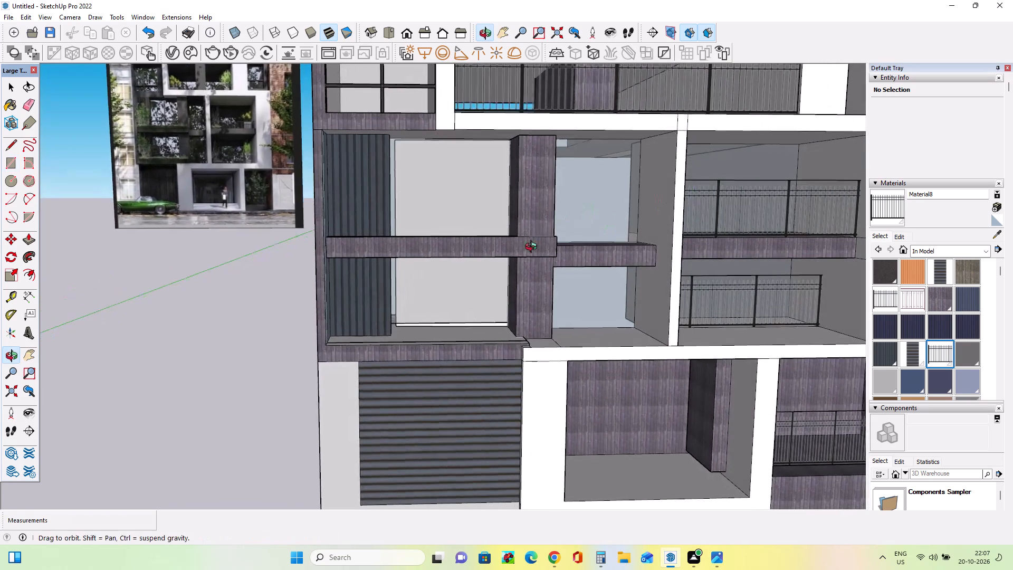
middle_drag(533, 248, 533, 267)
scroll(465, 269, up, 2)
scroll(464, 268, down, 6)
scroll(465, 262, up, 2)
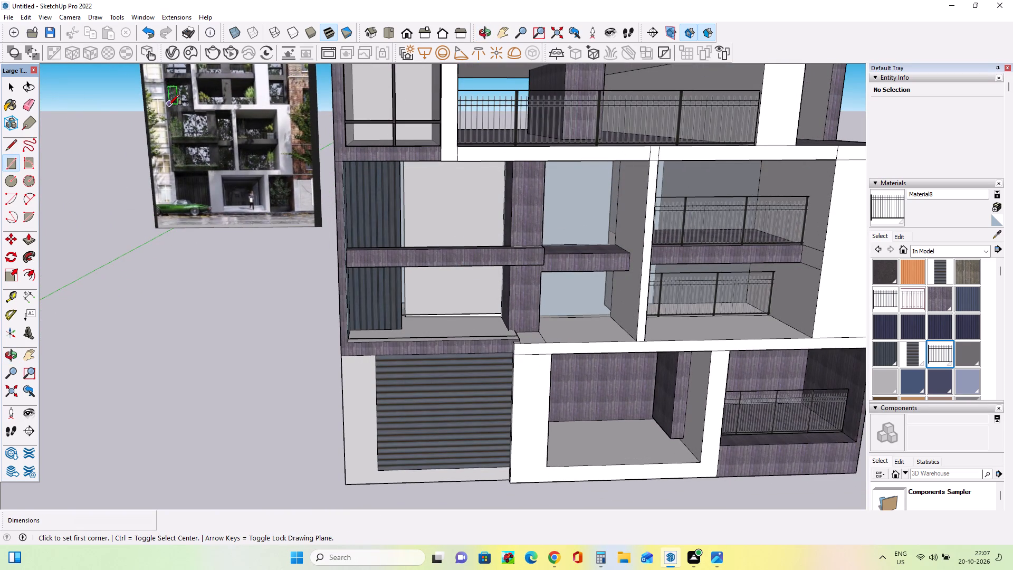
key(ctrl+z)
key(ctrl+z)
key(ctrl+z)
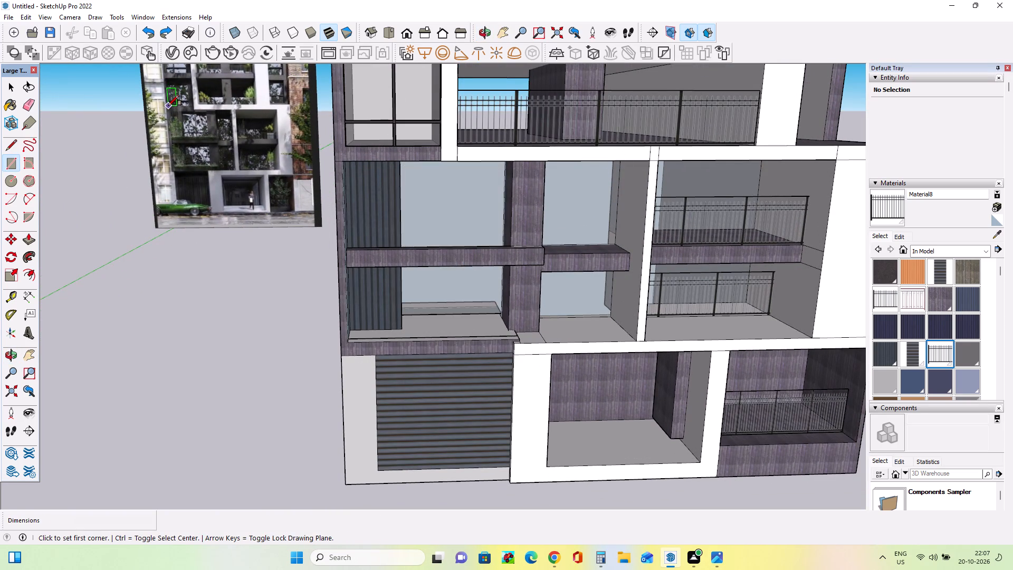
Draw a thin vertical rectangle about 3 5/16" by 19' 1" from floor to ceiling between the corrugated panel and the wood-clad pillar.
middle_drag(164, 125, 148, 144)
scroll(167, 98, up, 7)
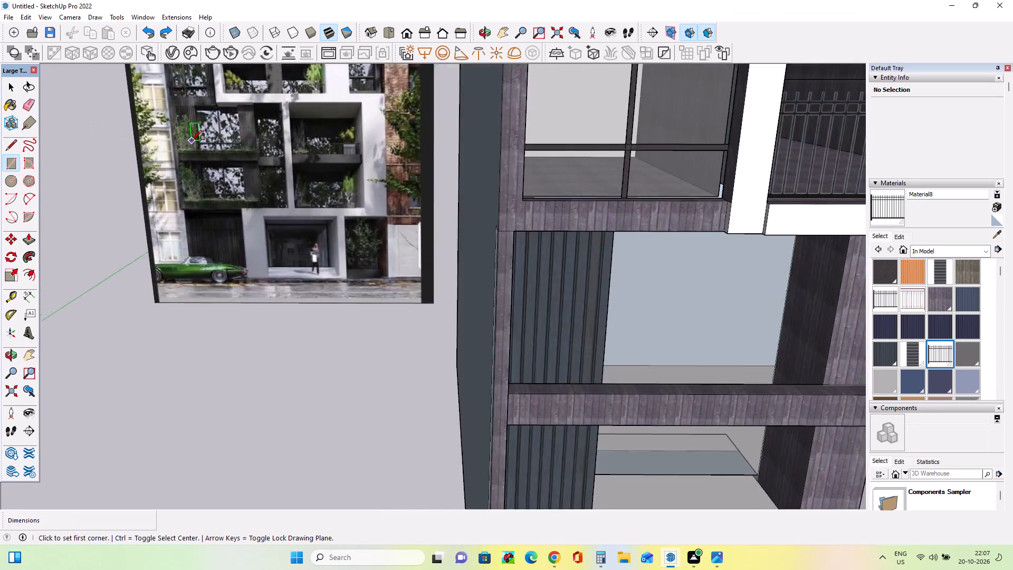
scroll(192, 140, up, 9)
scroll(189, 156, down, 17)
middle_drag(444, 240, 442, 228)
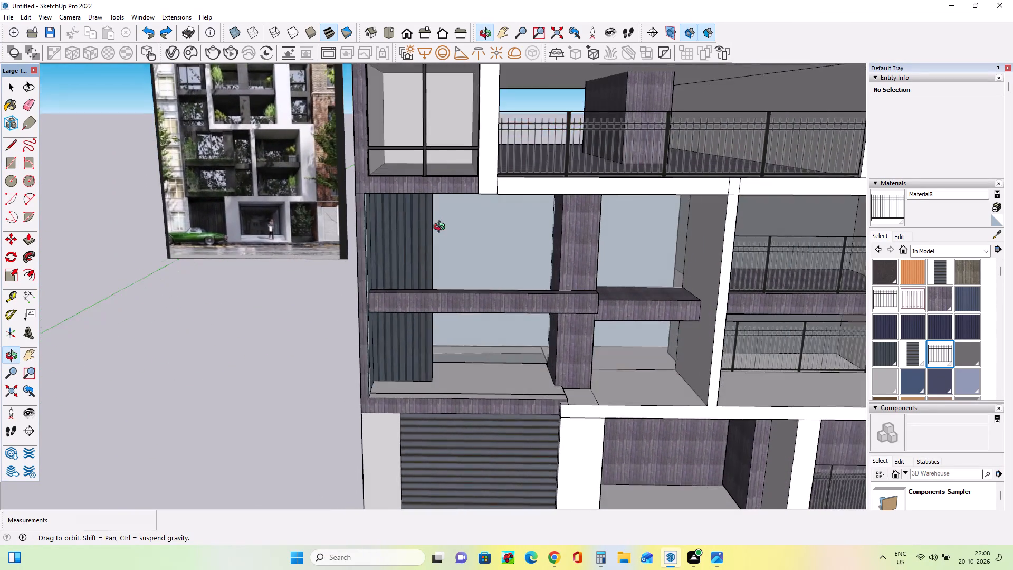
middle_drag(442, 228, 442, 232)
click(9, 164)
middle_drag(459, 287, 415, 313)
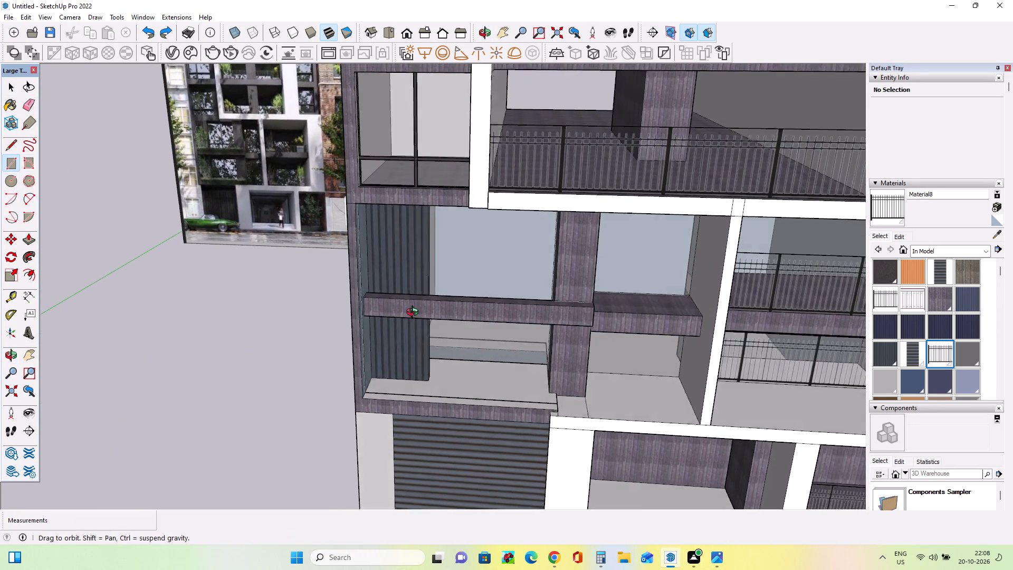
middle_drag(415, 313, 412, 315)
click(480, 361)
middle_drag(505, 252, 520, 212)
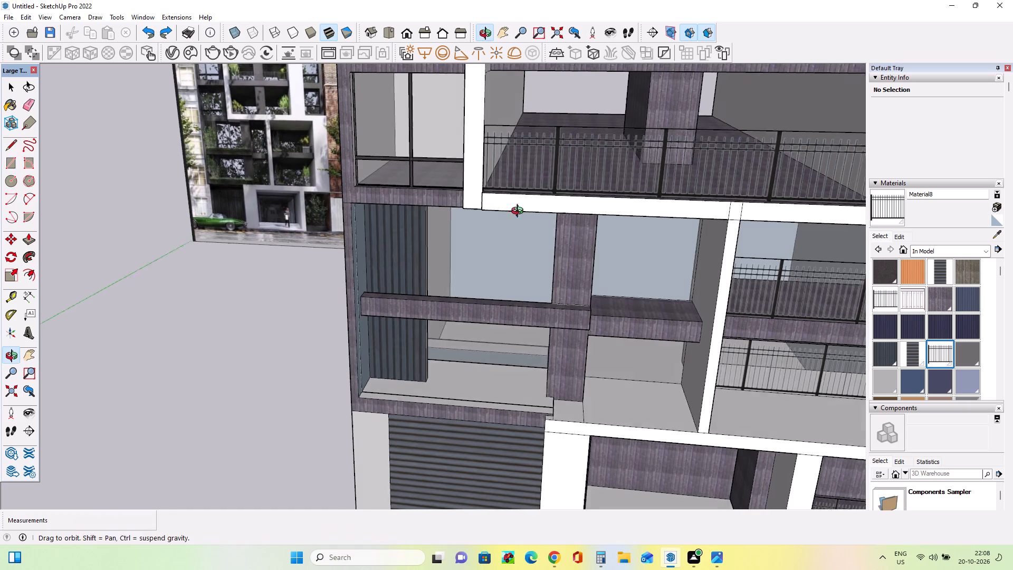
middle_drag(520, 212, 530, 163)
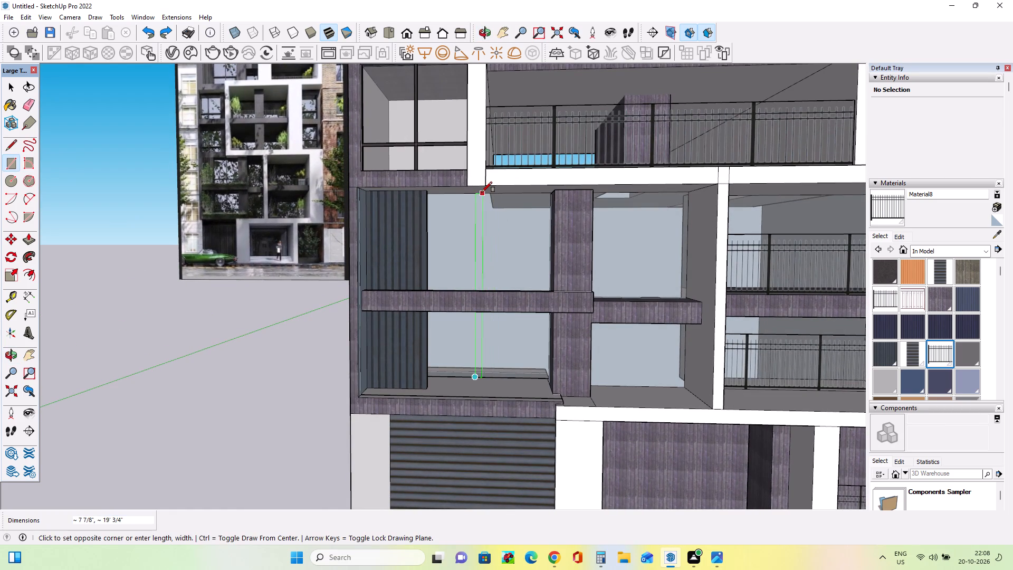
scroll(482, 192, up, 8)
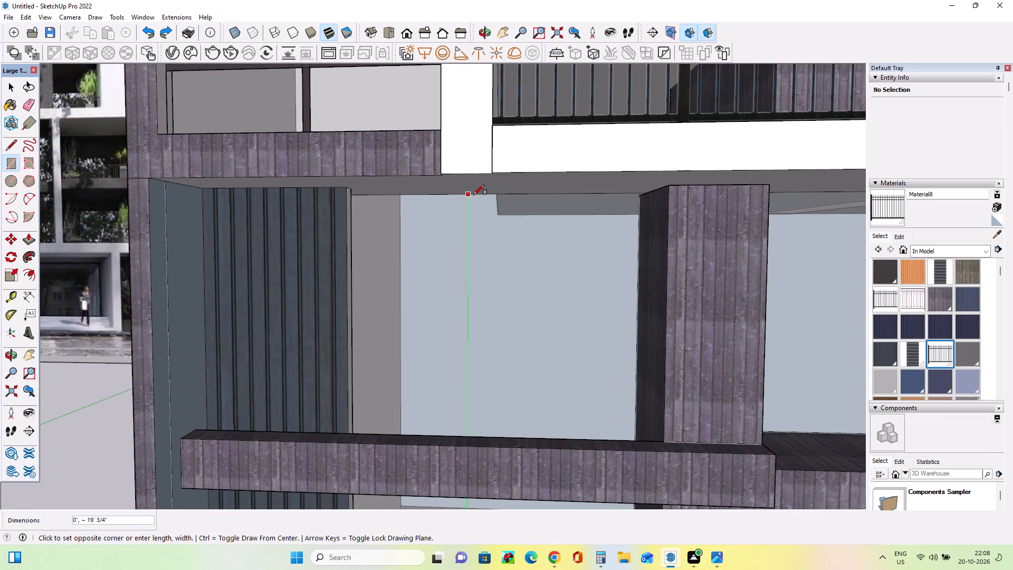
scroll(475, 197, up, 4)
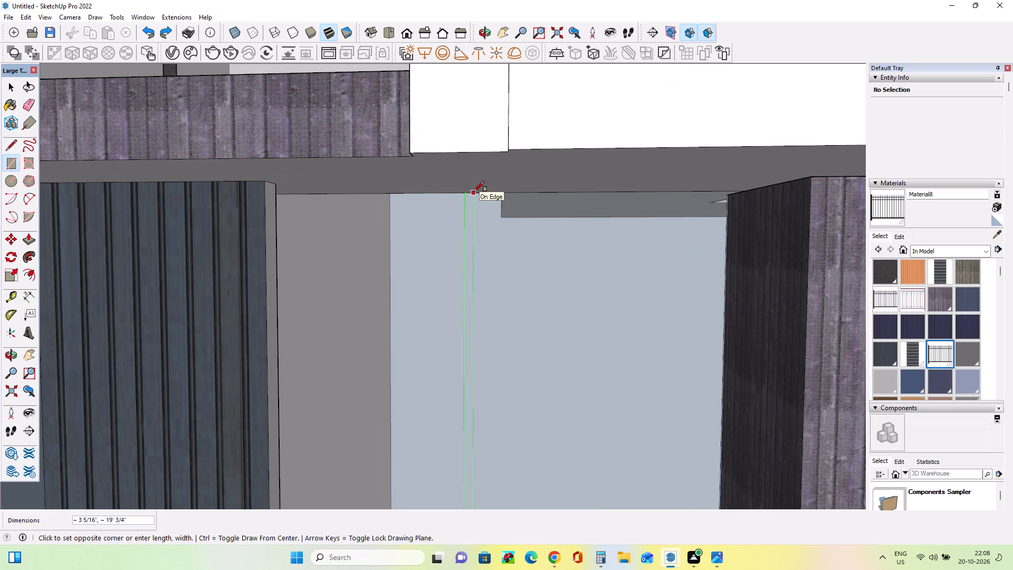
click(474, 192)
Paint the thin vertical window bar with the Asphalt New material.
scroll(404, 181, down, 4)
click(888, 272)
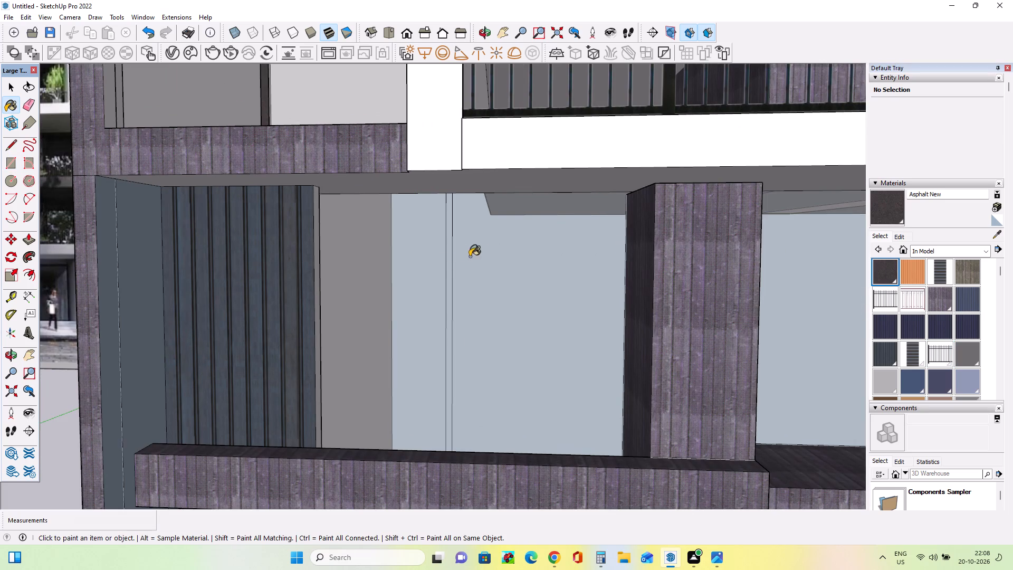
click(447, 268)
Examine the lower-floor openings in the reference photo against the modelled bays.
scroll(461, 235, down, 13)
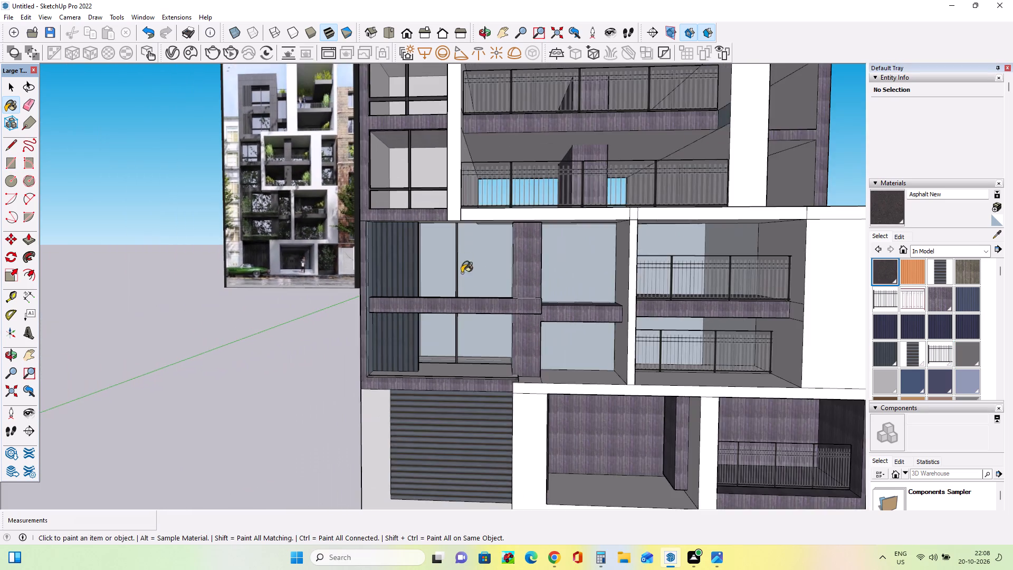
middle_drag(474, 303, 468, 307)
middle_drag(575, 309, 525, 326)
middle_drag(532, 328, 536, 328)
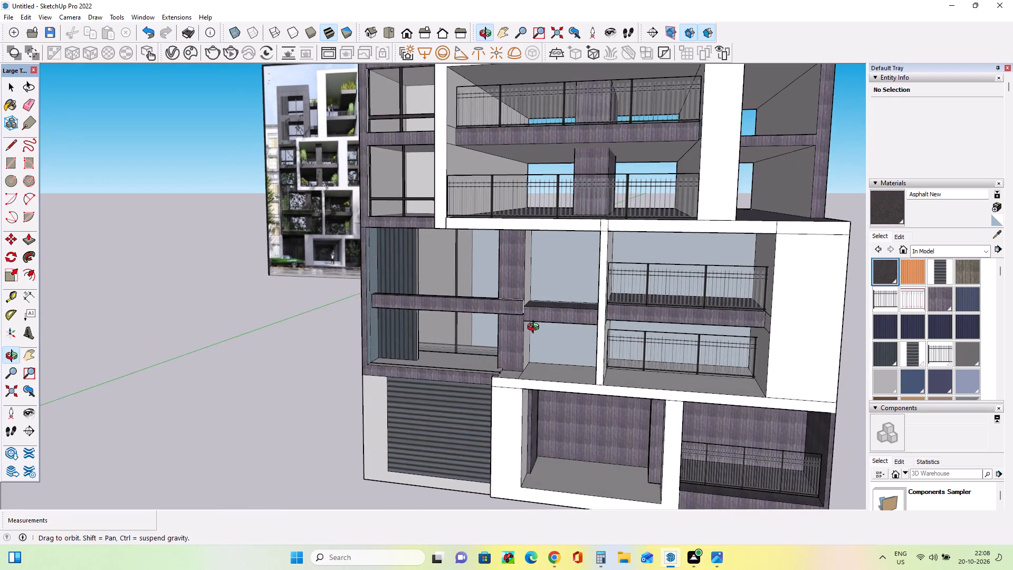
middle_drag(536, 328, 567, 328)
scroll(568, 340, up, 5)
middle_drag(569, 347, 619, 366)
scroll(131, 145, up, 4)
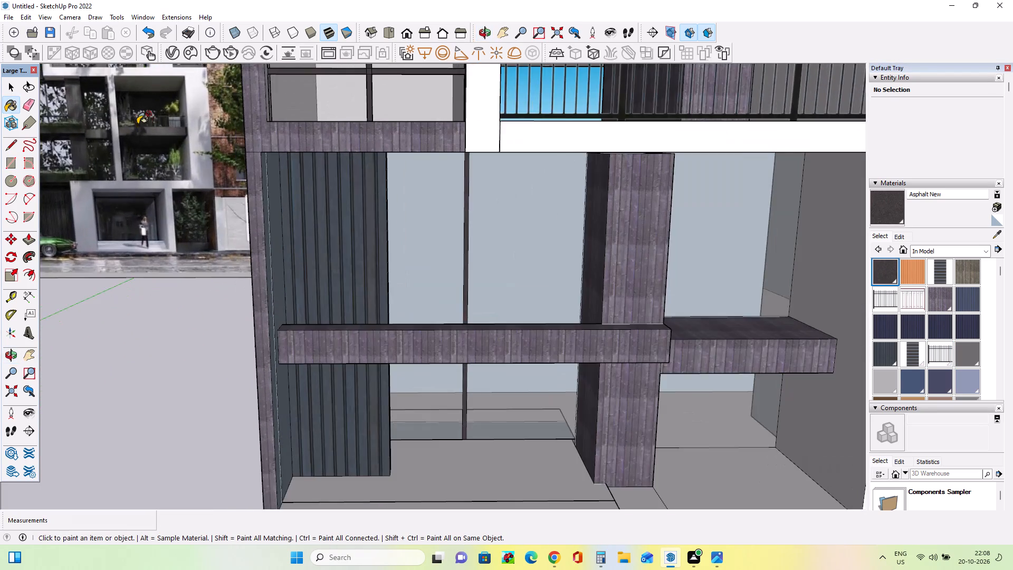
scroll(140, 135, down, 3)
scroll(149, 147, up, 1)
scroll(152, 149, down, 13)
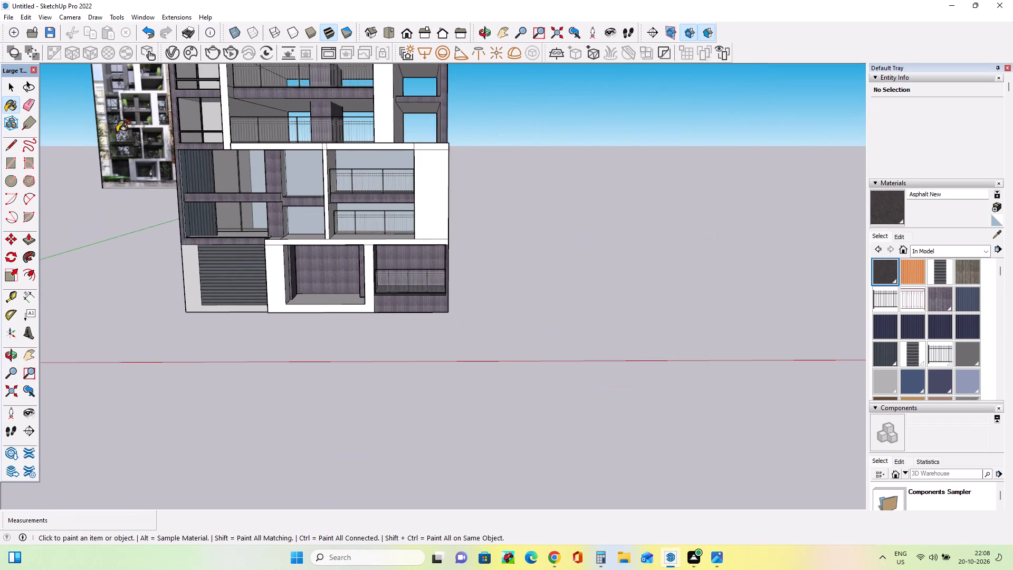
scroll(118, 131, up, 1)
scroll(118, 131, down, 1)
scroll(118, 131, up, 3)
scroll(143, 130, up, 20)
scroll(143, 130, up, 1)
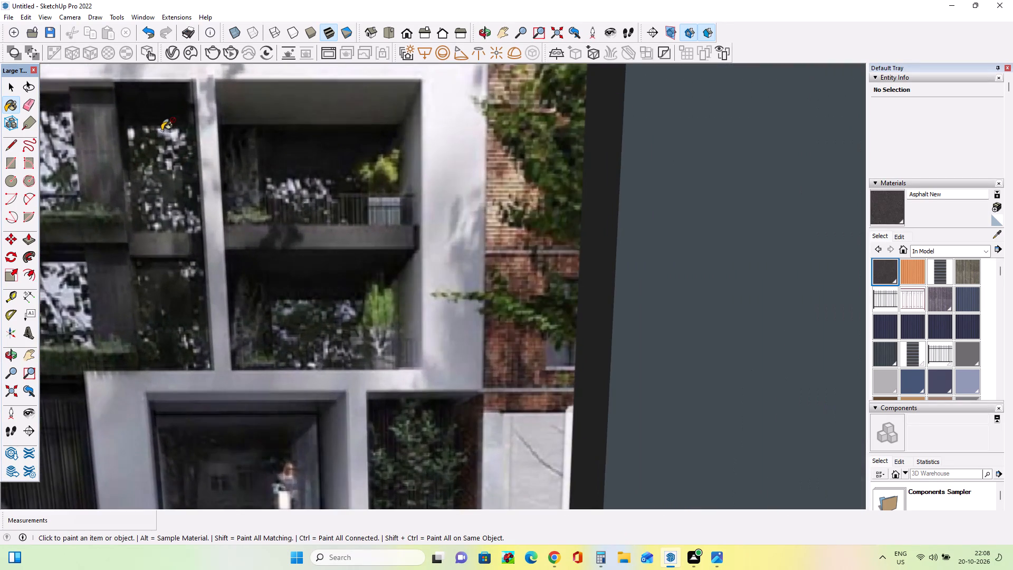
scroll(168, 138, down, 19)
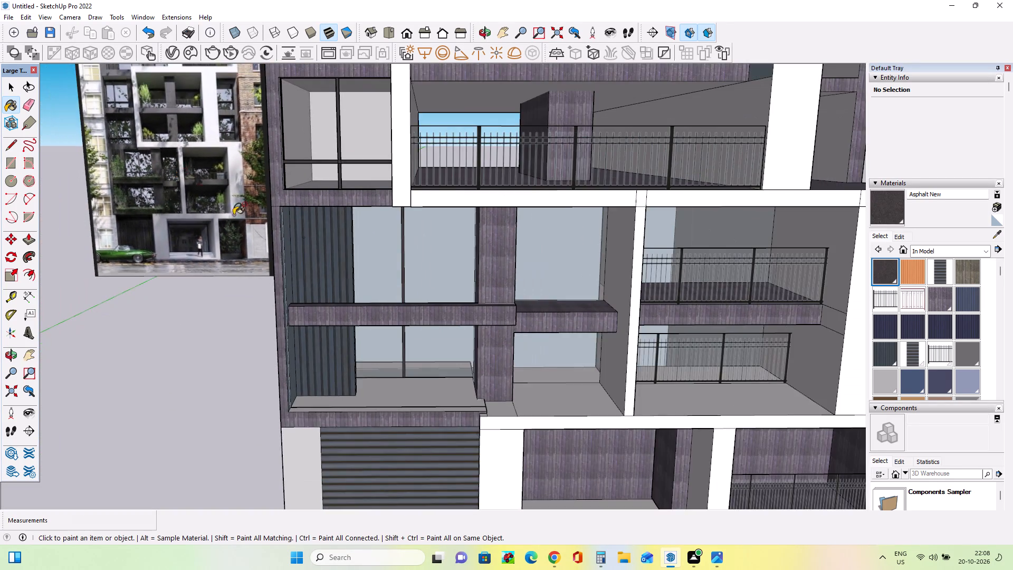
middle_drag(414, 292, 360, 324)
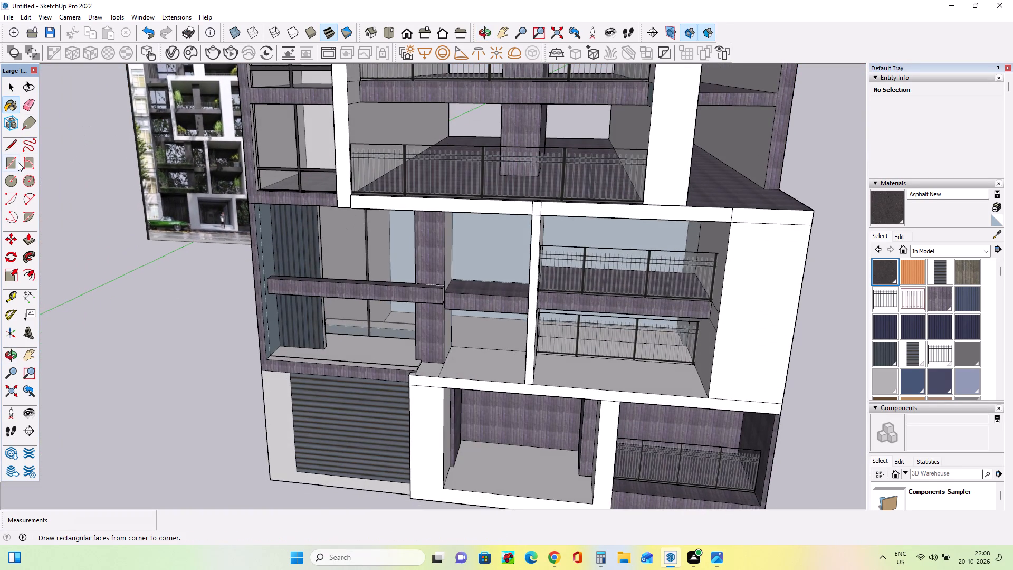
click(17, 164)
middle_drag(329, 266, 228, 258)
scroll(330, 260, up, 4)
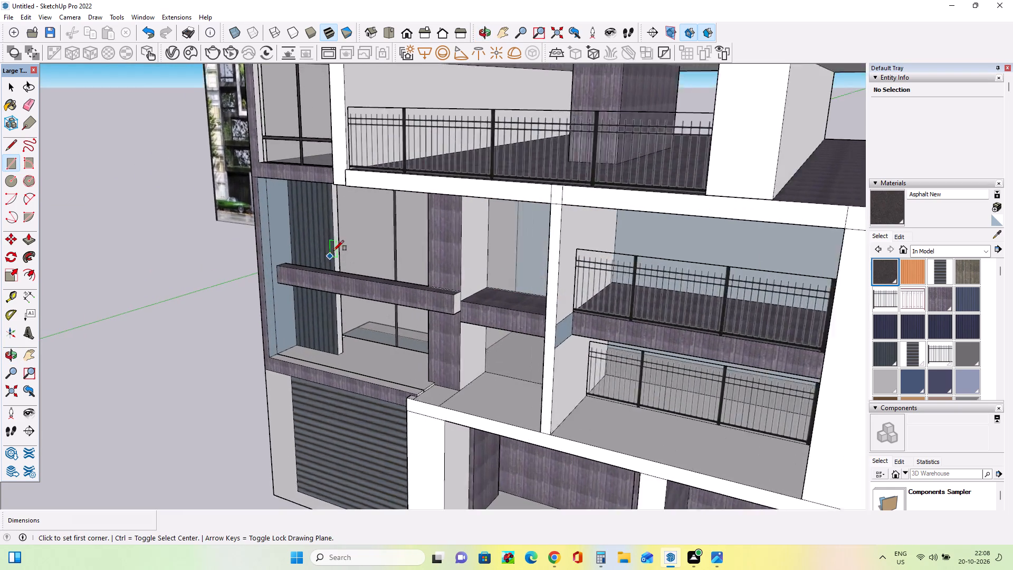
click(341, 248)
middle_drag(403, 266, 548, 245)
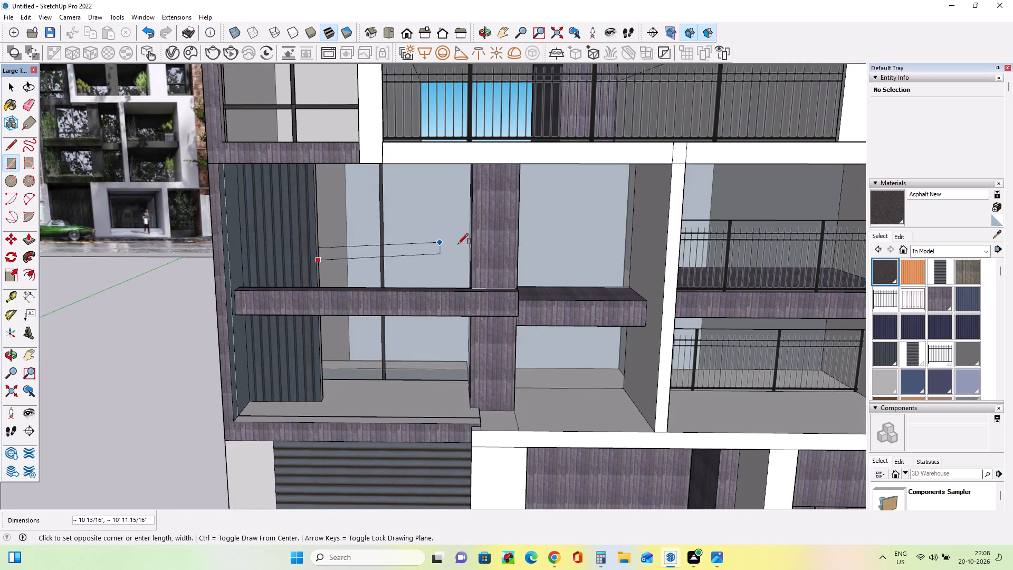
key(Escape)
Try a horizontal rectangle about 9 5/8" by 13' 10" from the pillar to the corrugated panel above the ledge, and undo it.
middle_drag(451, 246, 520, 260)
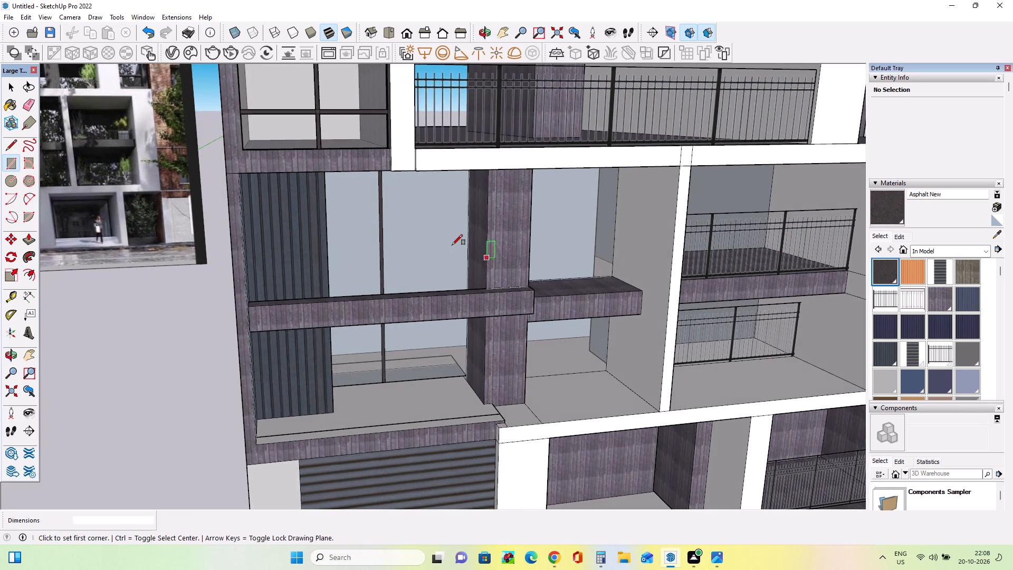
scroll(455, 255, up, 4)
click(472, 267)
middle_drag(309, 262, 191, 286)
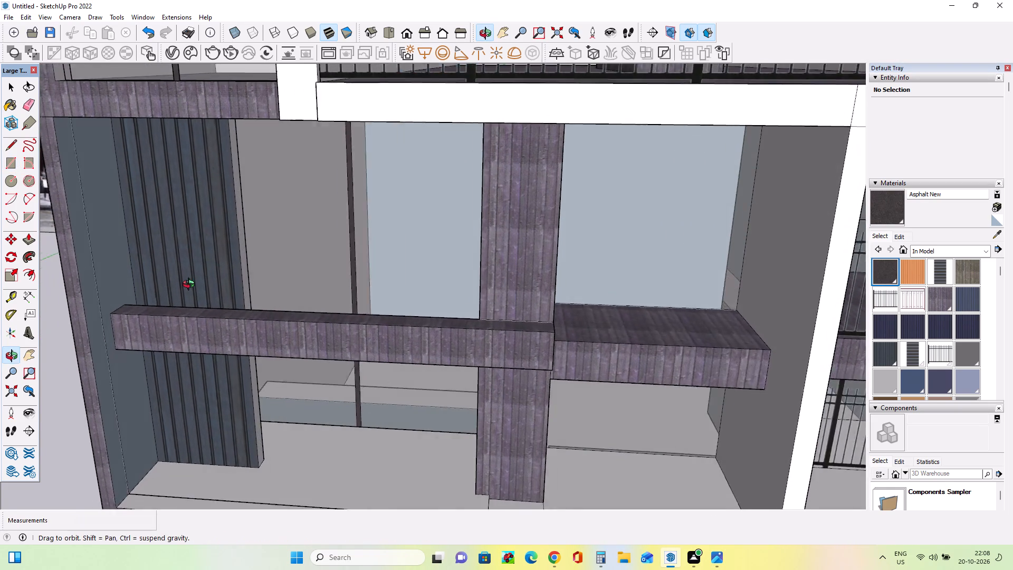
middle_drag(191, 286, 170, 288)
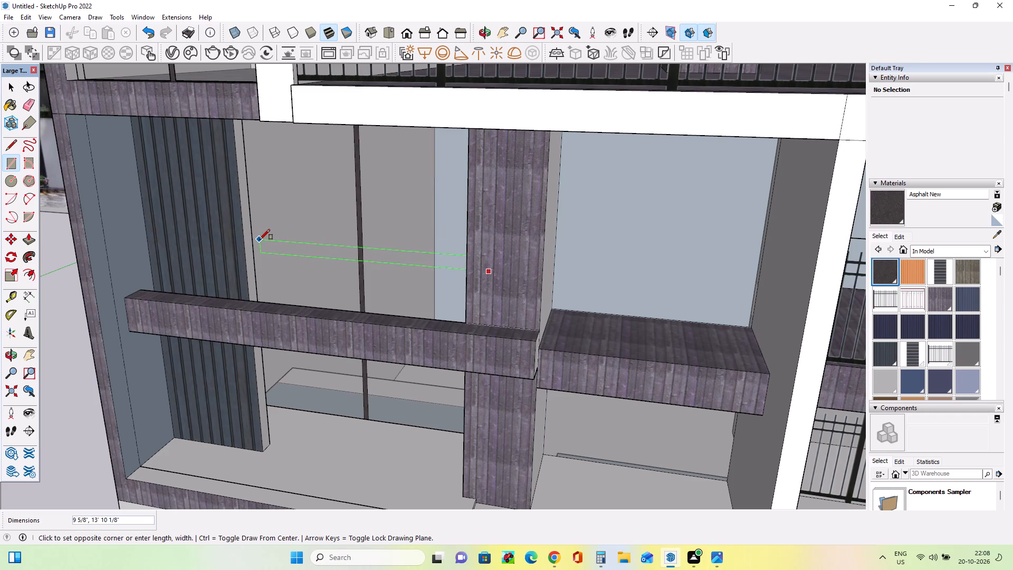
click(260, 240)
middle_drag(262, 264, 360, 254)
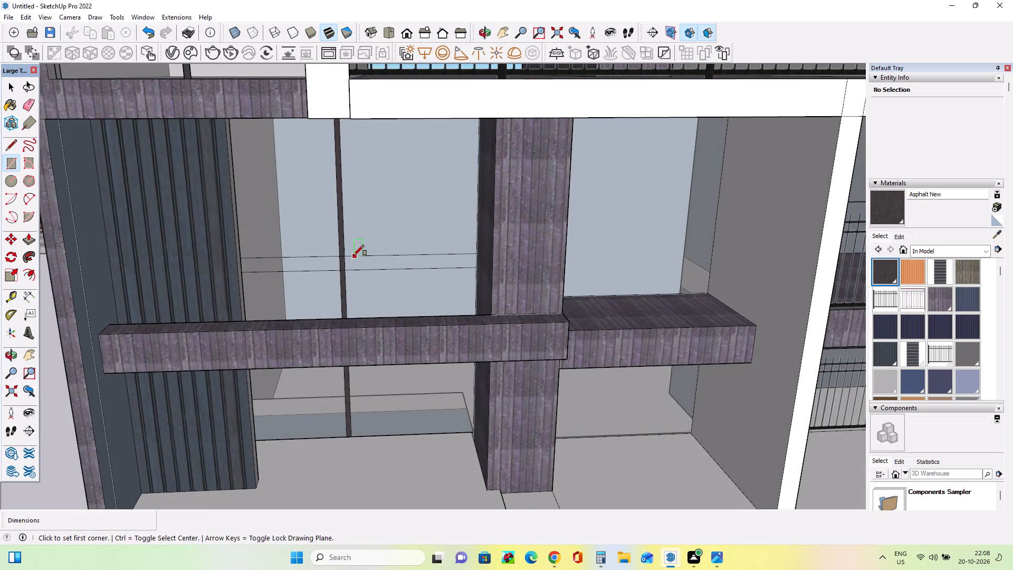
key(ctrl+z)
Draw a thin horizontal rectangle about 4" by 13' 10" from the wood-clad pillar to the corrugated panel above the ledge.
click(475, 247)
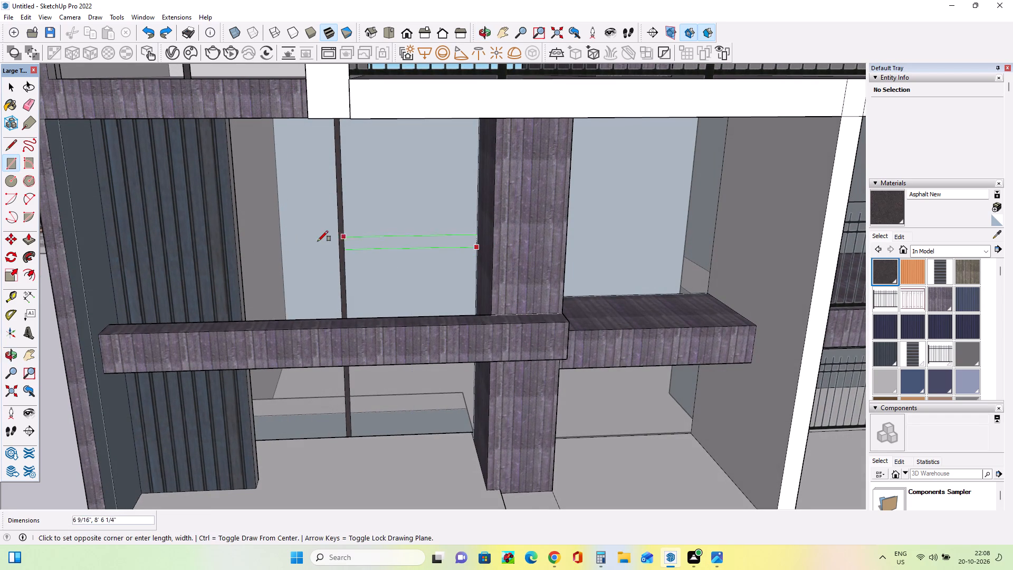
middle_drag(317, 242, 228, 251)
scroll(259, 223, up, 3)
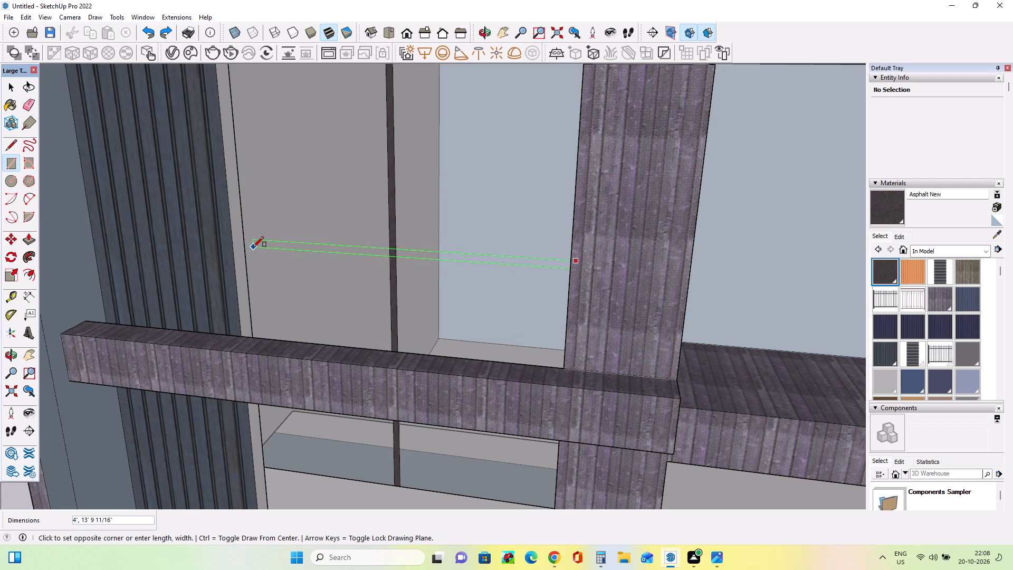
click(253, 247)
middle_drag(257, 254, 395, 257)
middle_drag(389, 257, 319, 261)
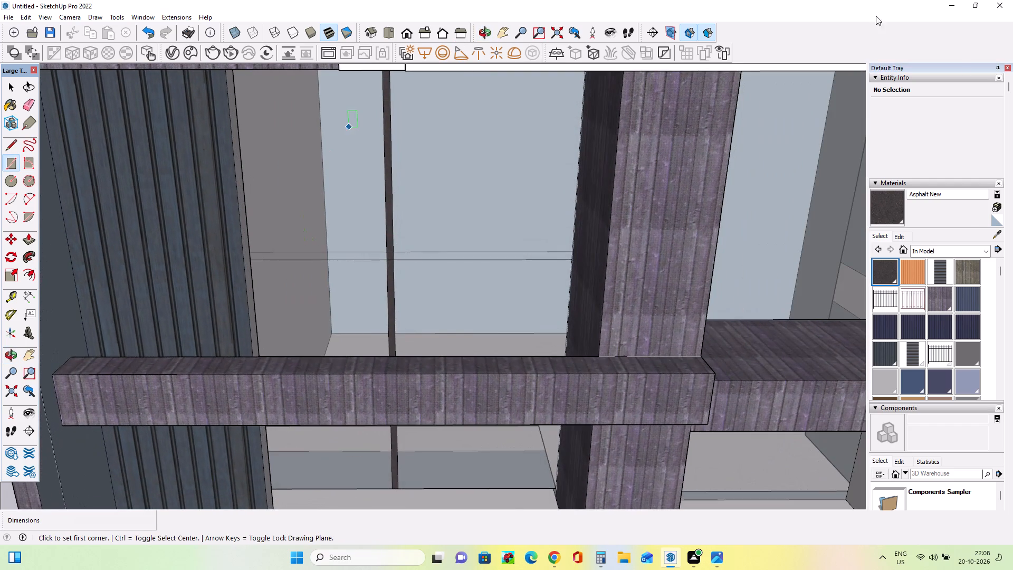
Paint the horizontal window bar on both sides of the vertical bar with the Asphalt New material.
click(876, 272)
scroll(419, 261, up, 4)
click(408, 251)
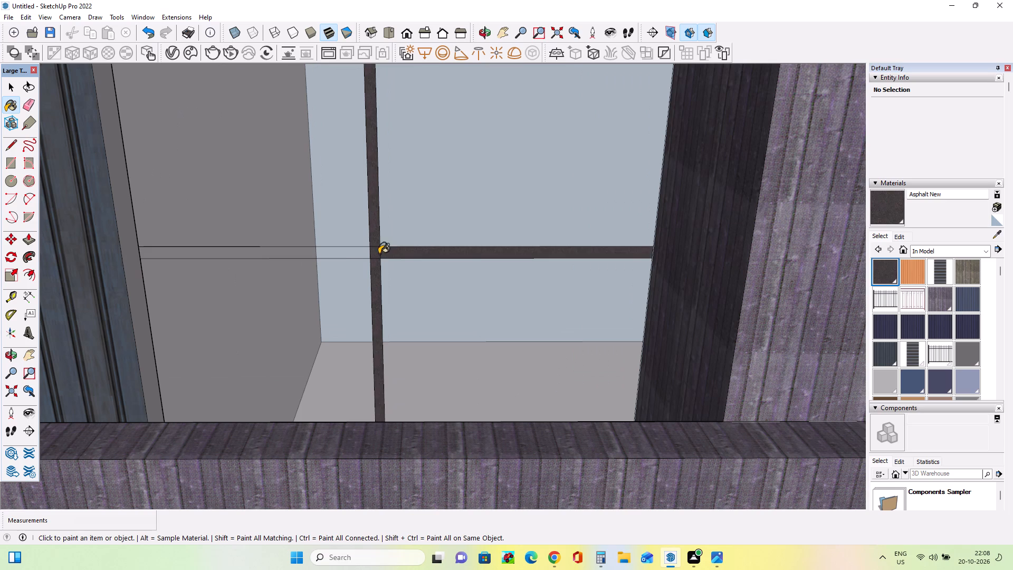
click(343, 253)
Examine the lower-floor window bars and the whole building facade alongside the reference photo.
scroll(355, 260, down, 2)
scroll(353, 264, up, 1)
scroll(353, 265, down, 14)
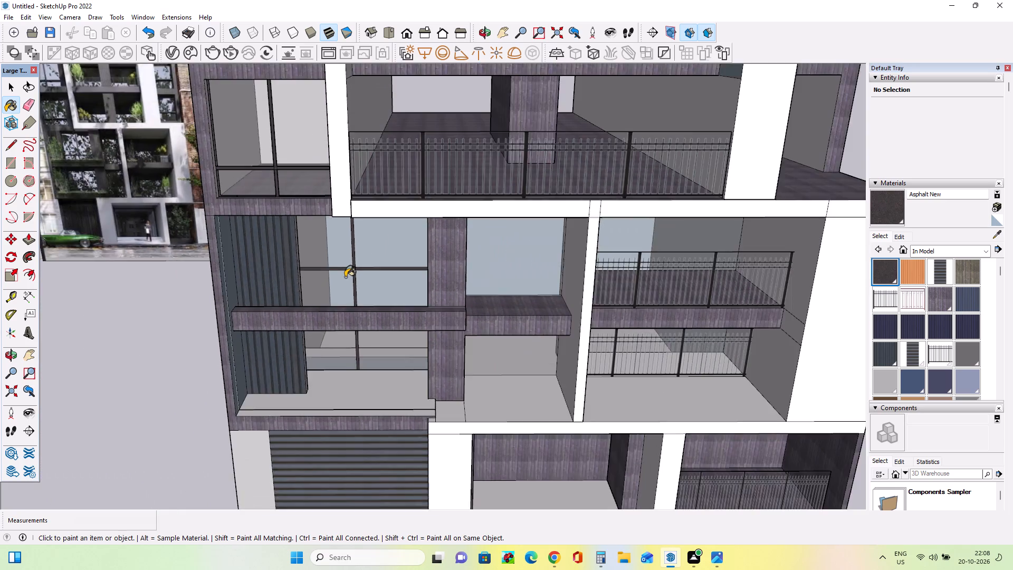
scroll(345, 277, down, 5)
middle_drag(372, 308, 384, 244)
scroll(377, 250, up, 3)
middle_drag(447, 267, 446, 287)
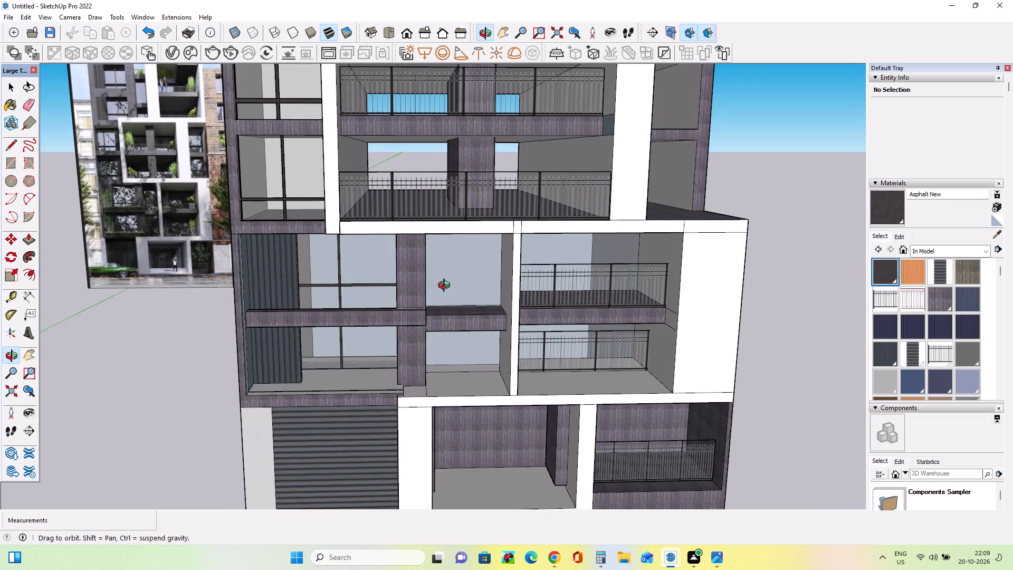
middle_drag(446, 287, 446, 287)
middle_drag(336, 251, 333, 261)
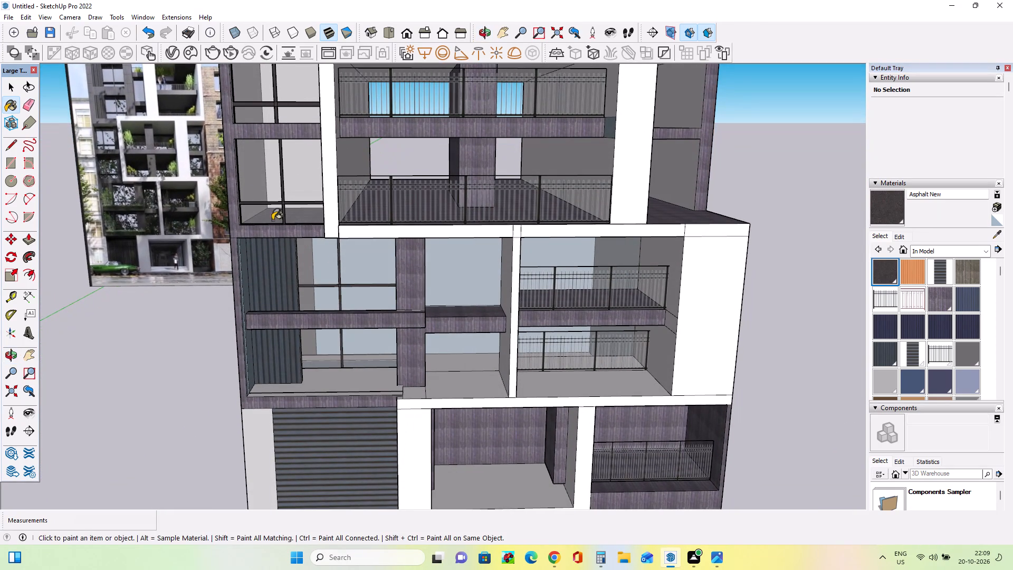
middle_drag(441, 312, 431, 249)
middle_click(431, 249)
scroll(431, 249, down, 4)
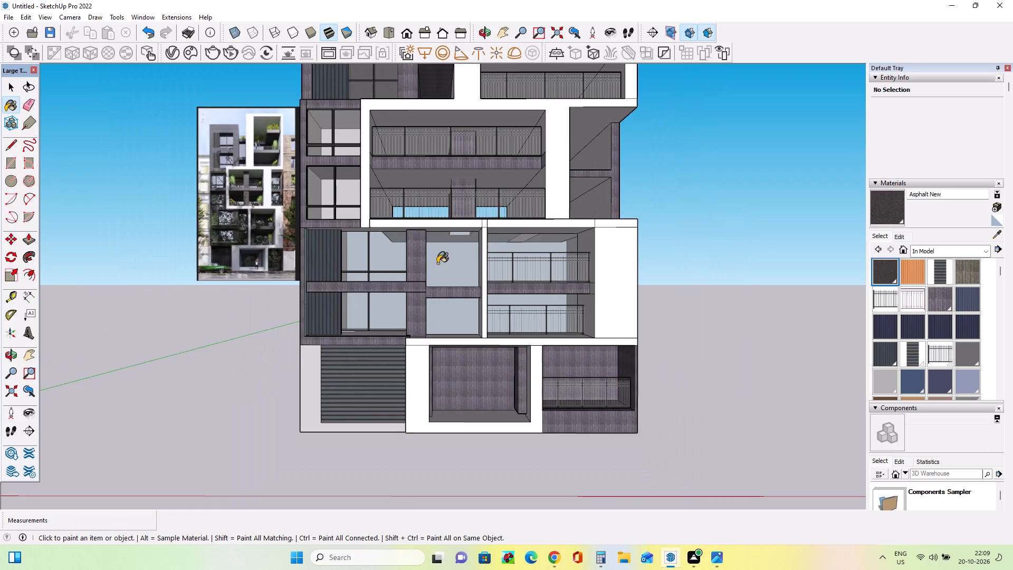
scroll(439, 265, down, 4)
scroll(480, 238, down, 4)
middle_drag(484, 250, 484, 301)
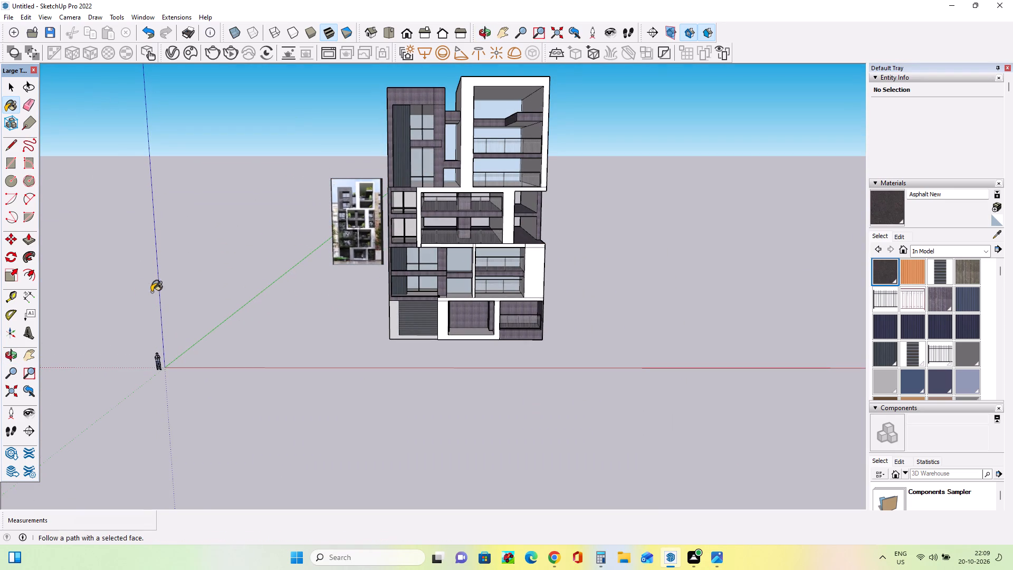
click(31, 348)
drag(389, 197, 383, 334)
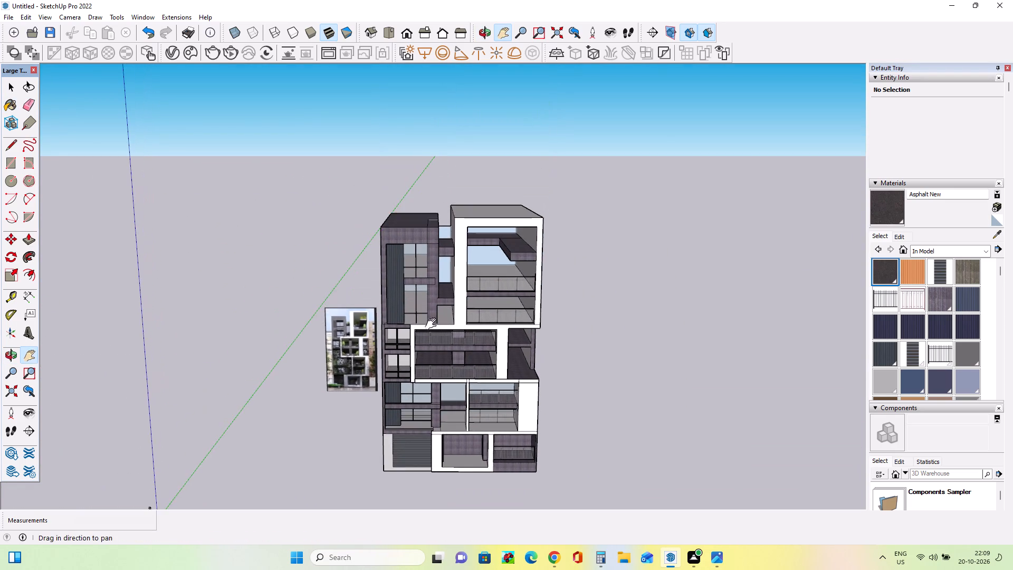
scroll(435, 322, up, 2)
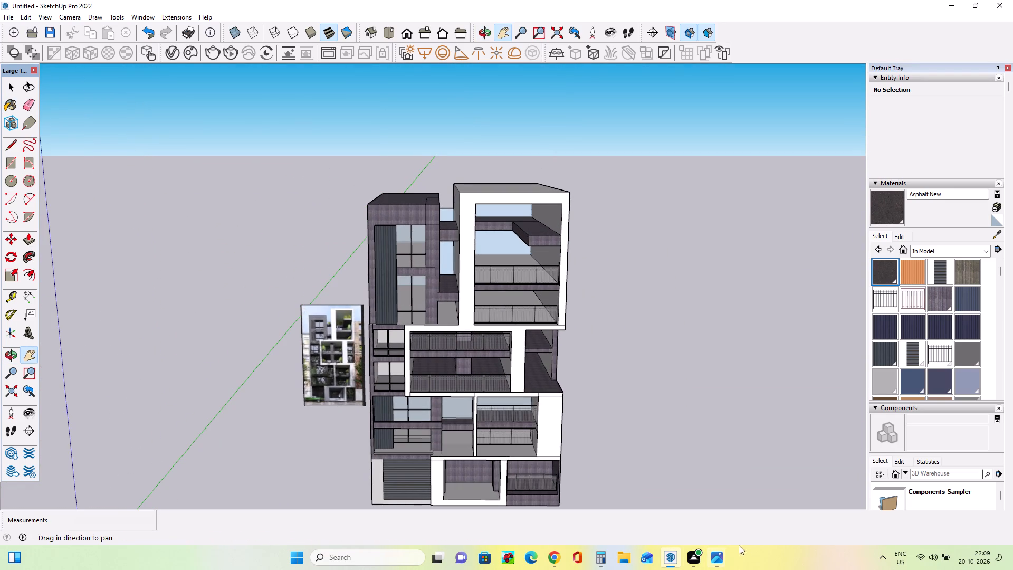
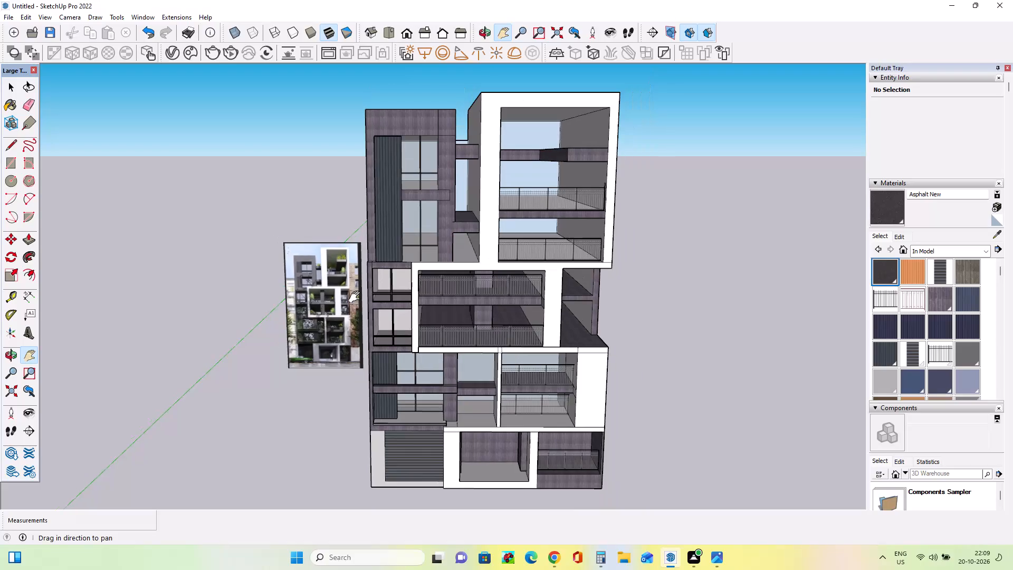
Compare the whole facade and its balconies with the reference photo to examine which details are still missing.
middle_click(359, 293)
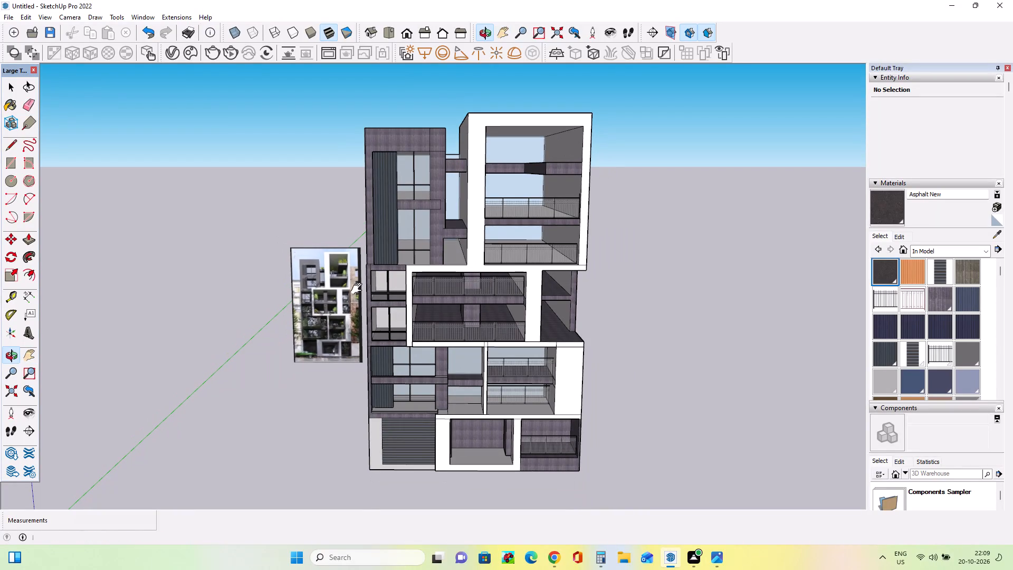
middle_drag(511, 315, 473, 314)
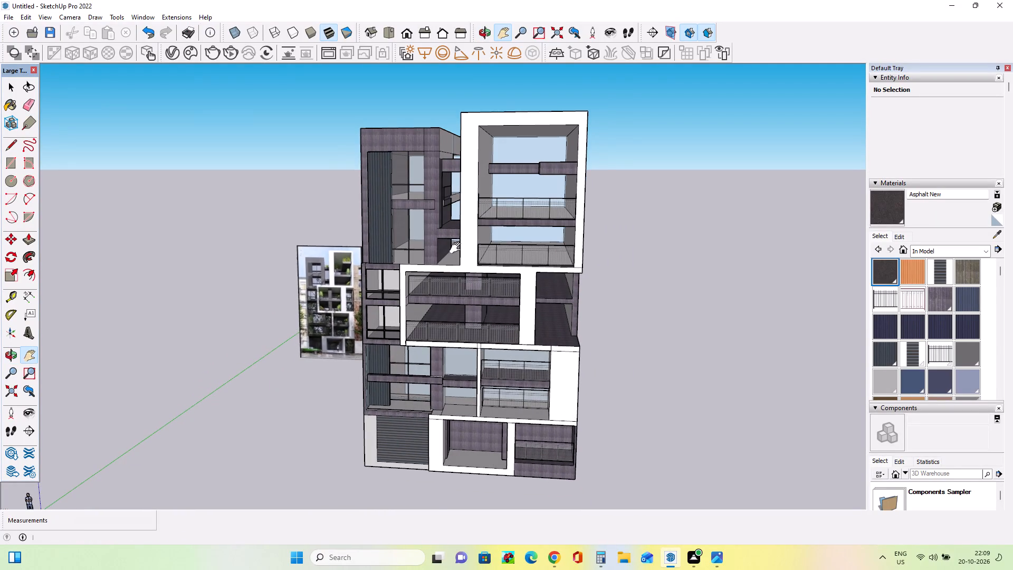
scroll(458, 248, up, 2)
middle_drag(460, 239, 483, 242)
scroll(283, 291, up, 10)
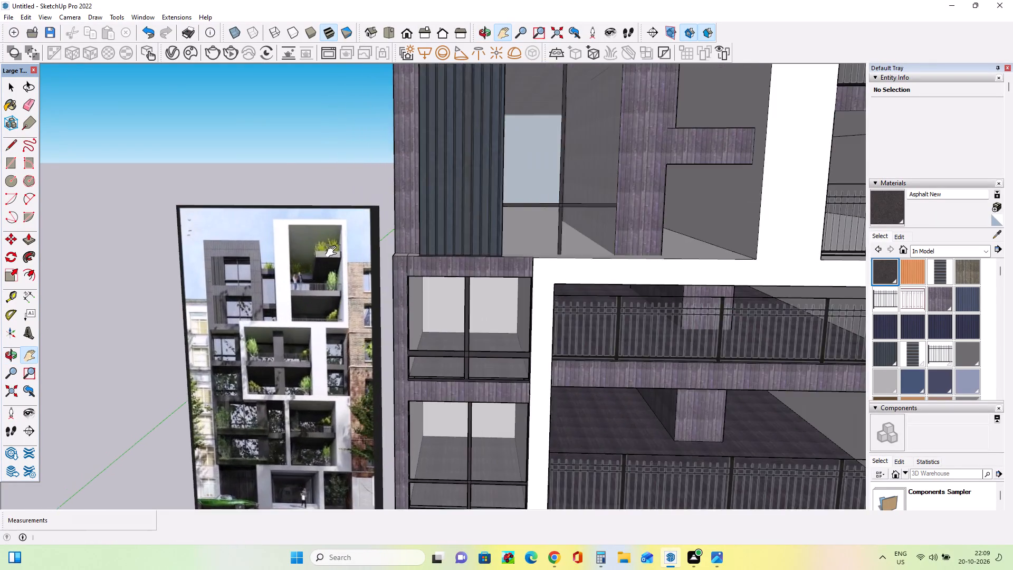
scroll(333, 252, up, 8)
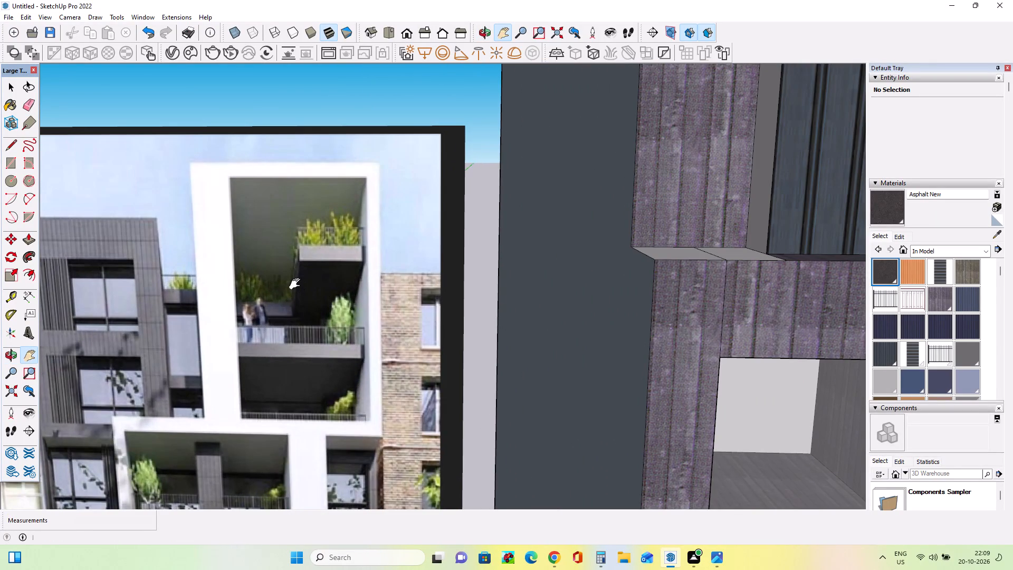
scroll(297, 284, down, 16)
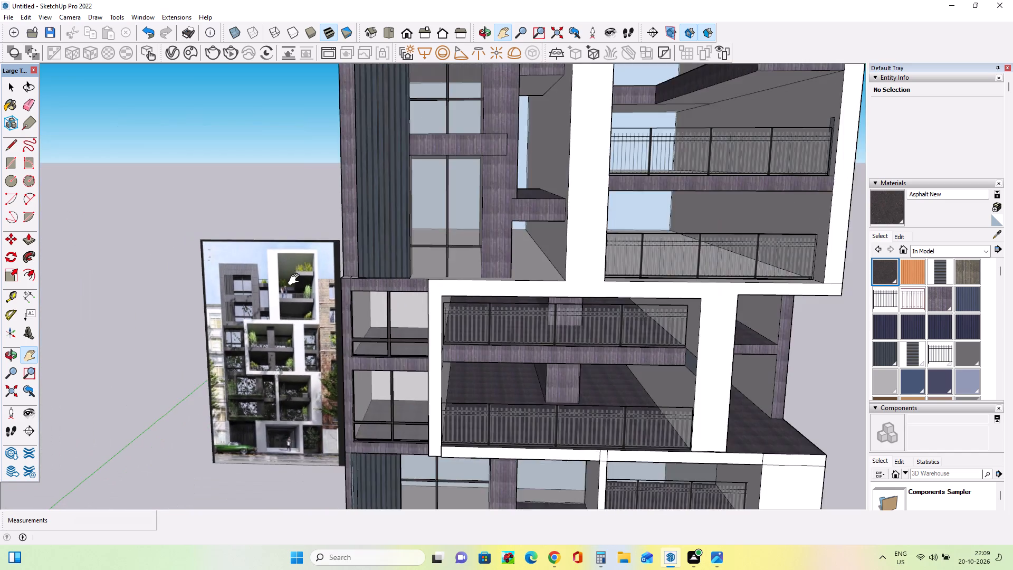
scroll(296, 280, down, 4)
middle_drag(560, 315, 480, 334)
scroll(503, 271, up, 8)
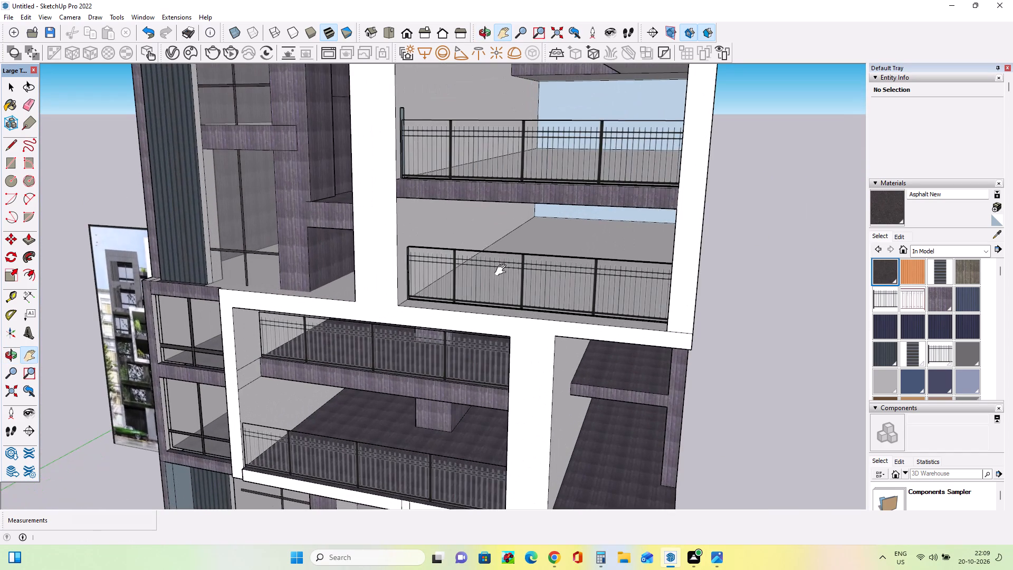
middle_drag(503, 271, 509, 284)
scroll(509, 286, down, 11)
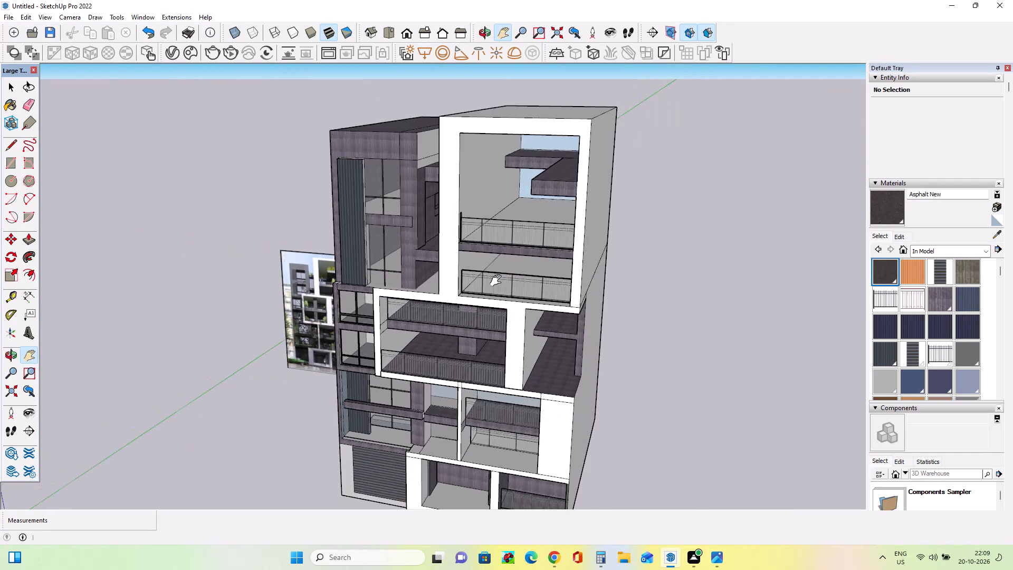
scroll(498, 281, down, 6)
middle_drag(498, 276, 552, 200)
scroll(480, 234, up, 9)
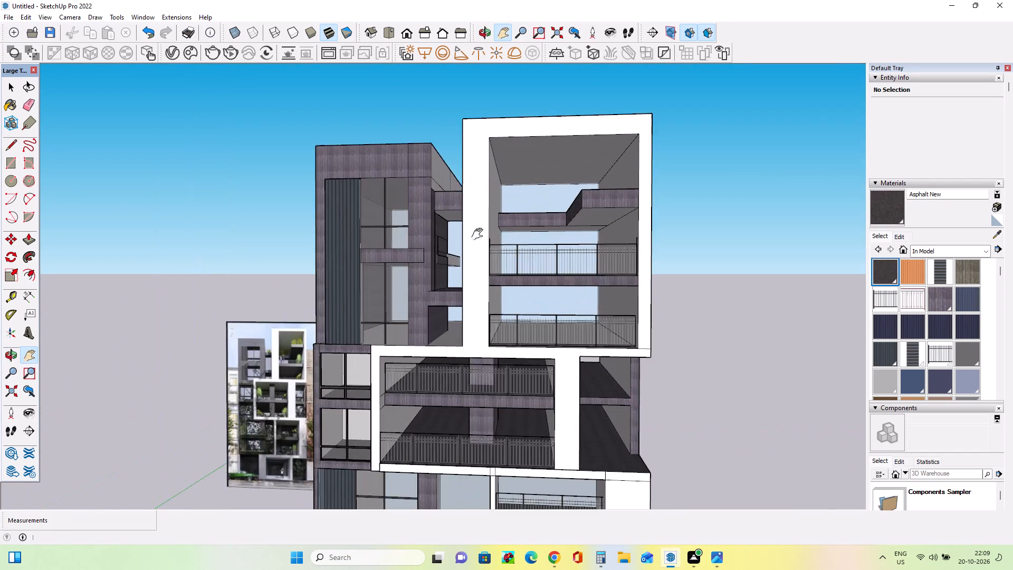
middle_drag(481, 237, 515, 269)
scroll(428, 280, down, 4)
scroll(428, 282, up, 1)
scroll(429, 272, down, 8)
scroll(458, 381, up, 5)
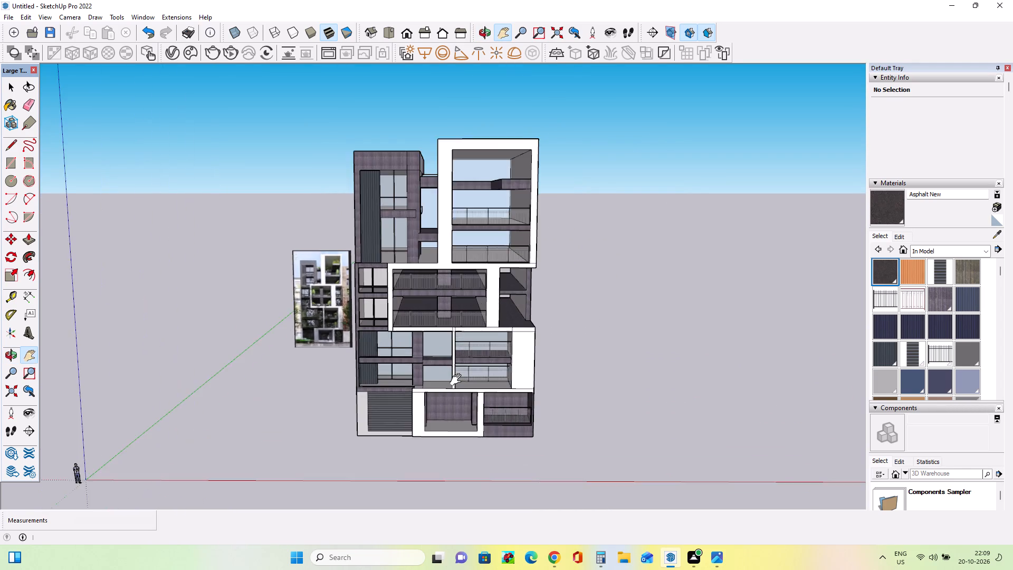
scroll(458, 380, up, 2)
middle_drag(458, 379, 463, 353)
scroll(405, 361, up, 2)
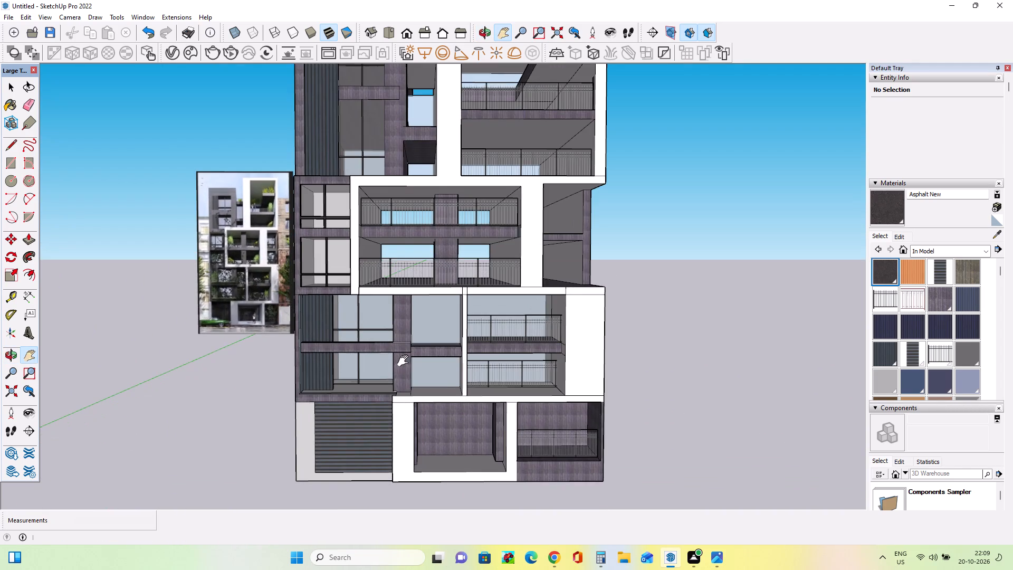
middle_drag(406, 365, 407, 377)
scroll(407, 377, down, 4)
middle_drag(406, 377, 415, 380)
middle_drag(473, 253, 449, 265)
scroll(485, 214, up, 1)
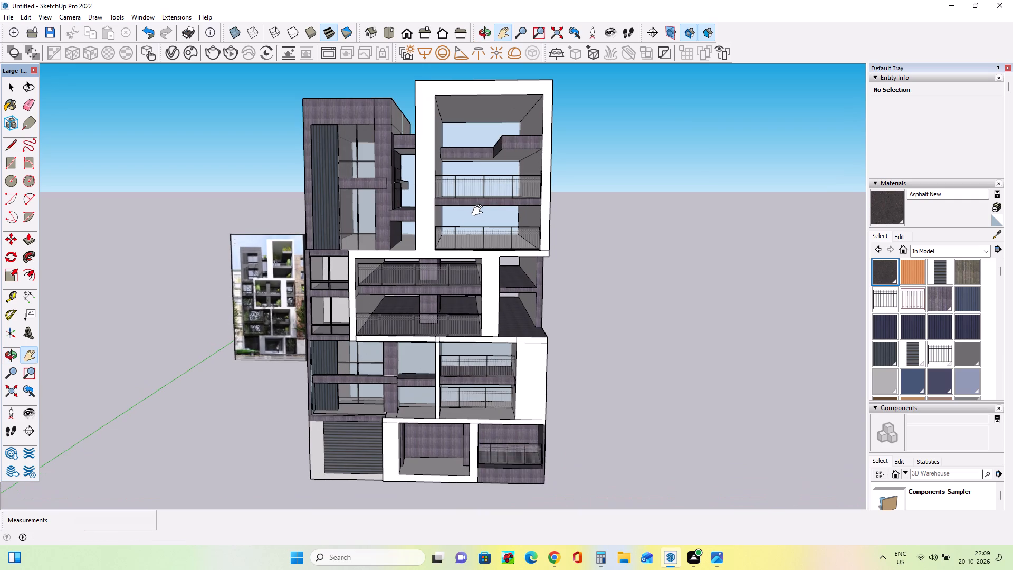
Import the SketchUp model named plant from the Downloads folder.
click(4, 20)
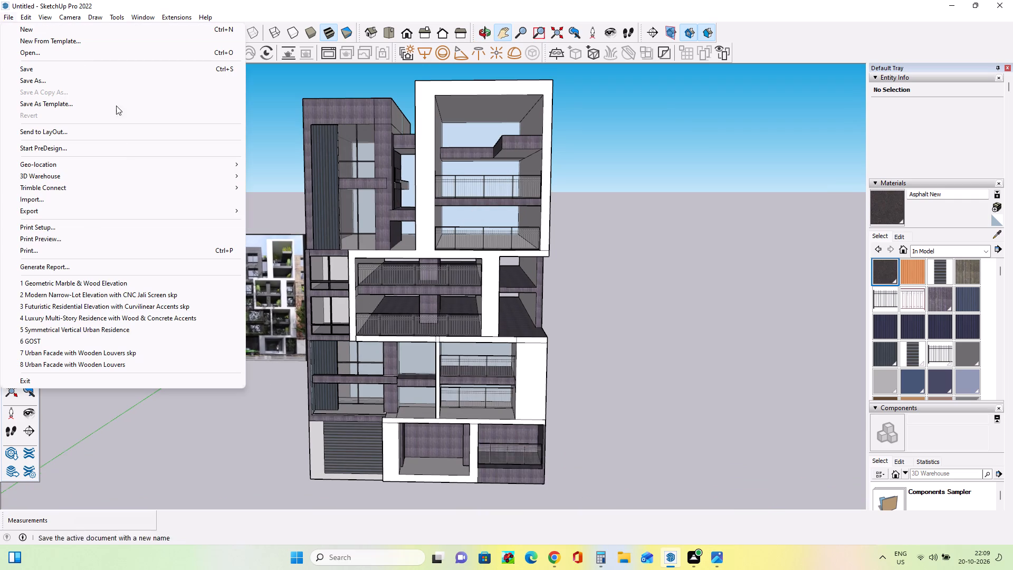
click(55, 201)
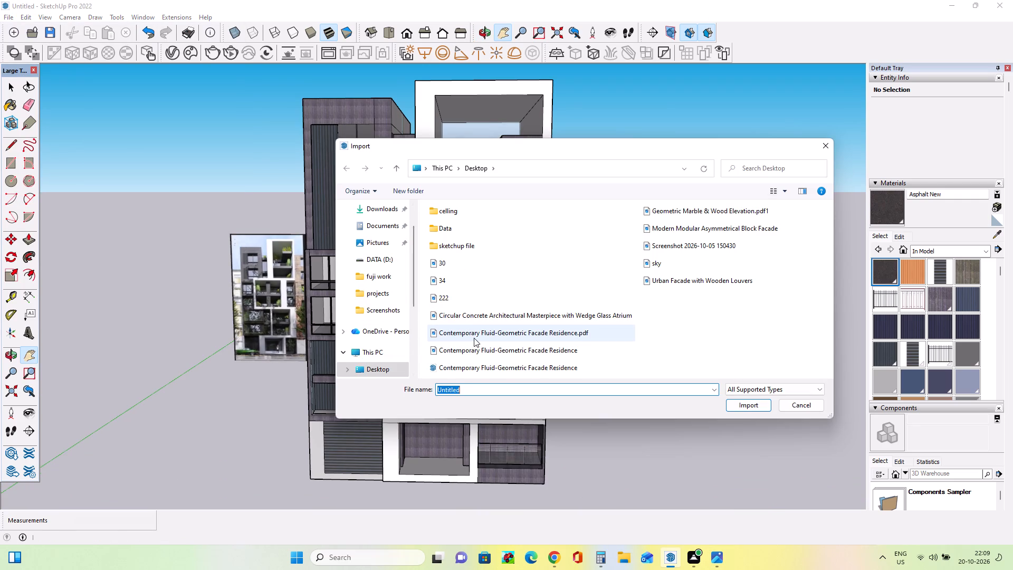
scroll(378, 355, down, 3)
click(379, 350)
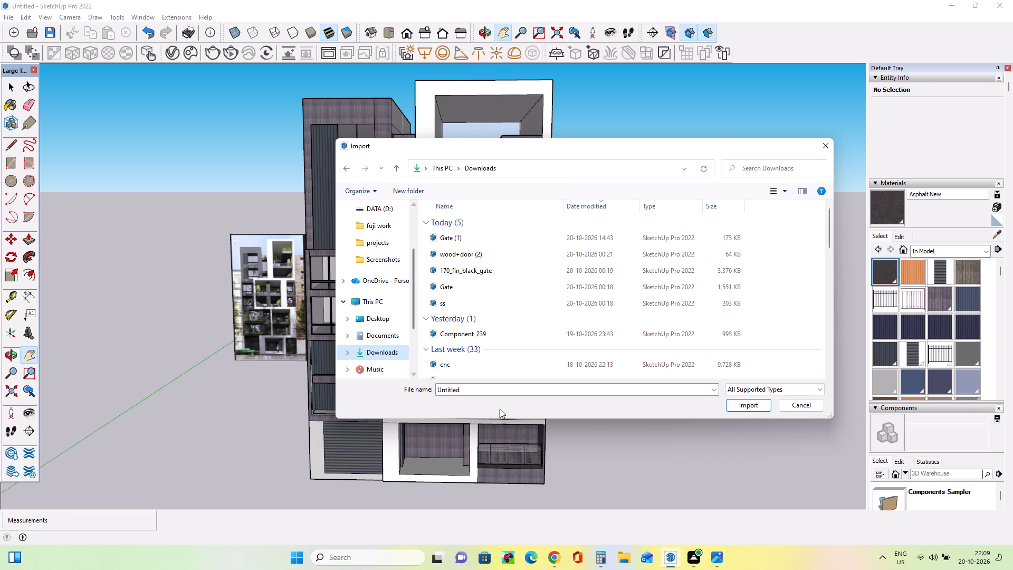
scroll(513, 324, down, 3)
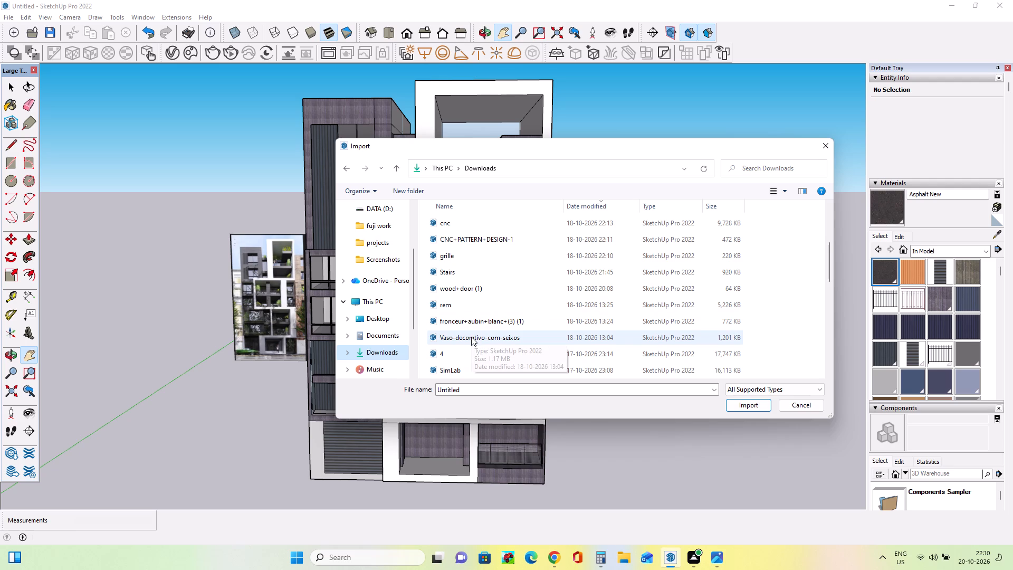
scroll(521, 326, down, 2)
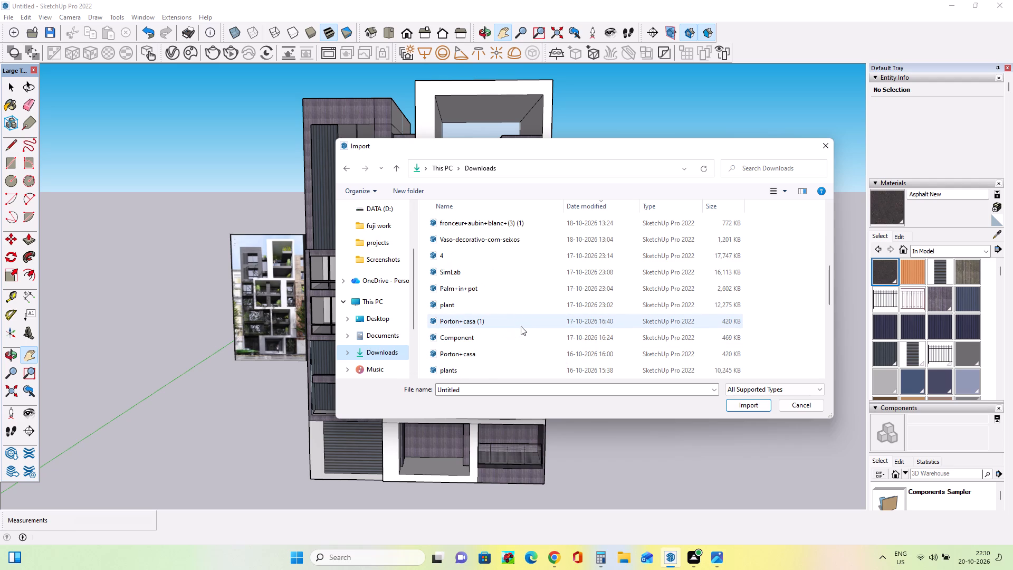
click(478, 308)
click(747, 410)
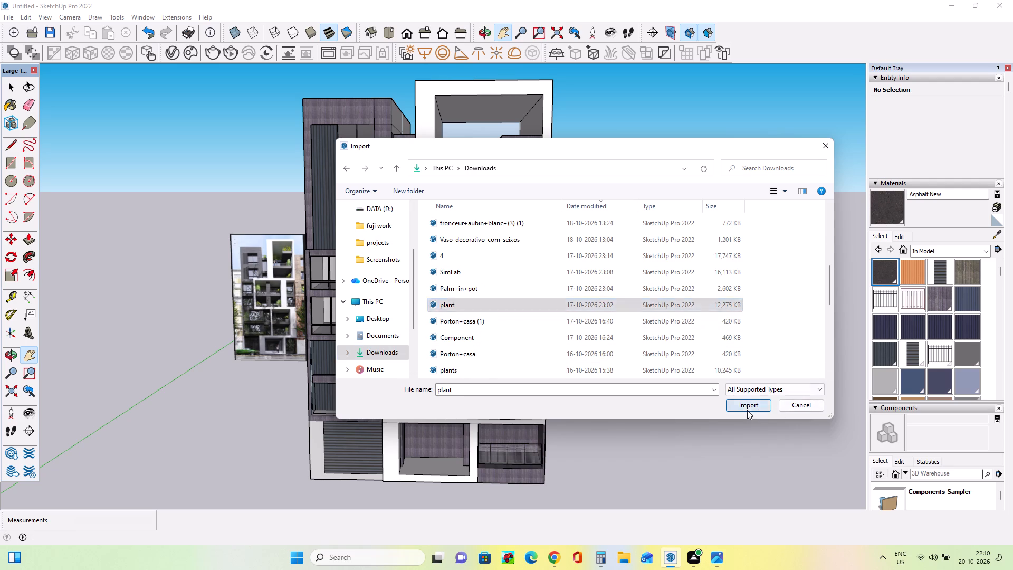
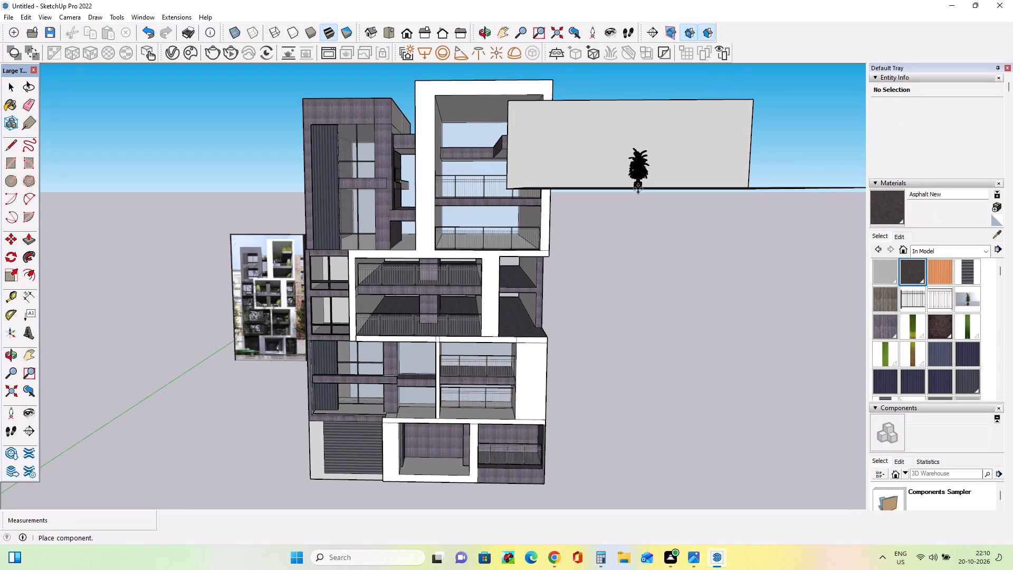
Place the imported plant component in the empty space beside the building.
click(640, 192)
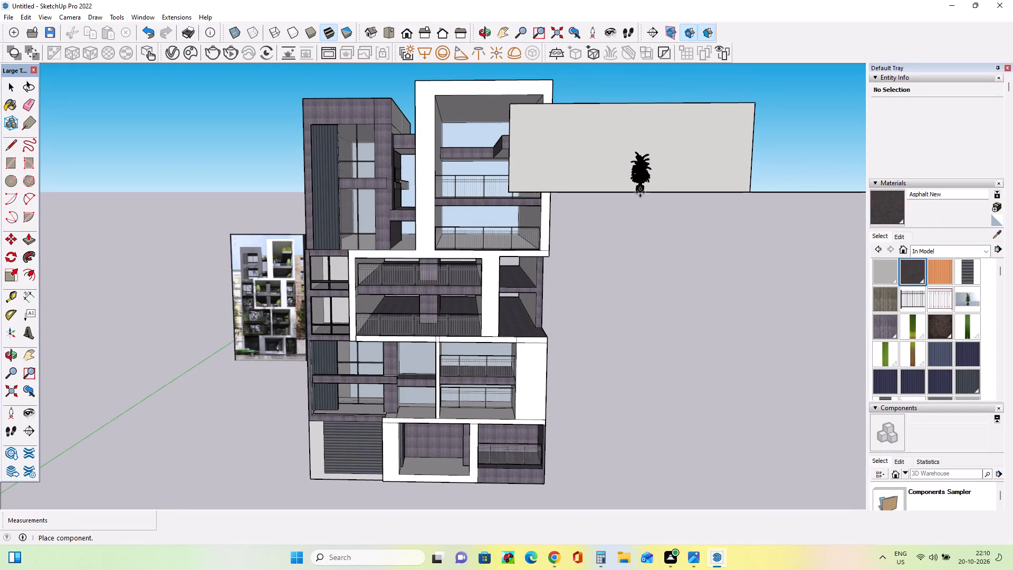
Inside the plant component, delete the large backdrop group and the small flat picture beside the pot, leaving only the potted plant.
middle_drag(663, 274, 677, 373)
scroll(640, 298, up, 5)
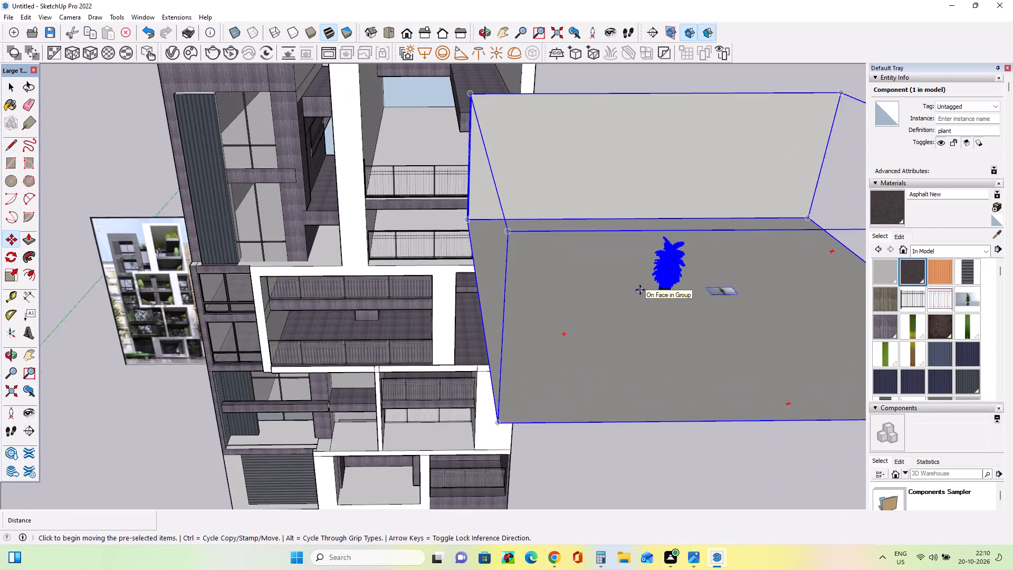
scroll(640, 290, up, 1)
right_click(665, 281)
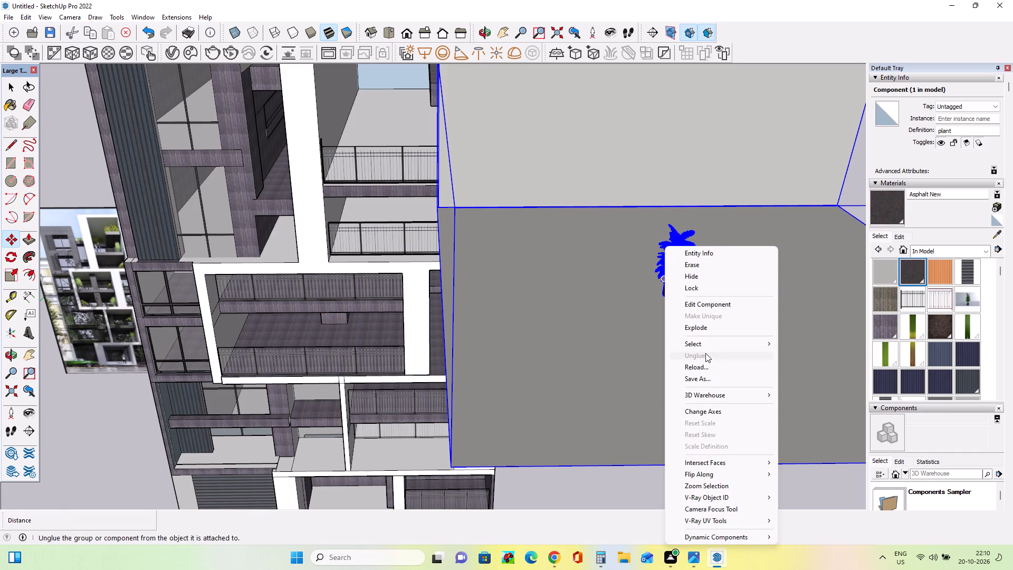
click(700, 308)
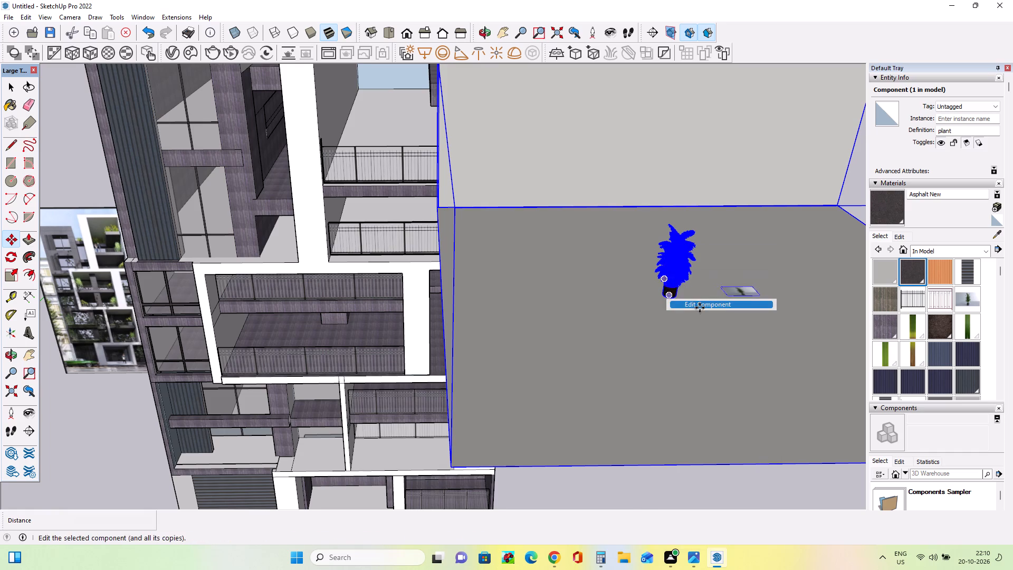
right_click(667, 278)
click(706, 305)
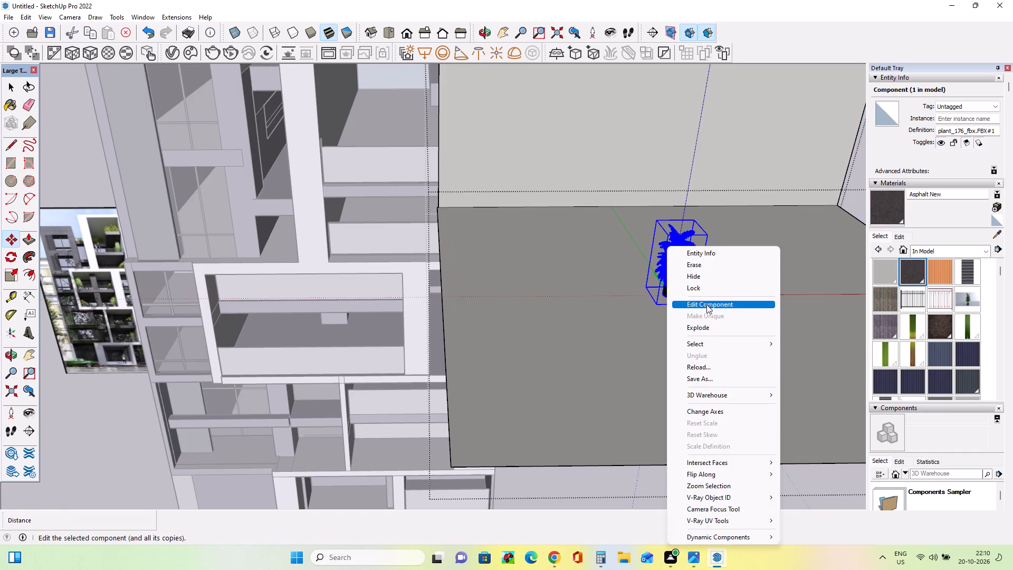
click(17, 93)
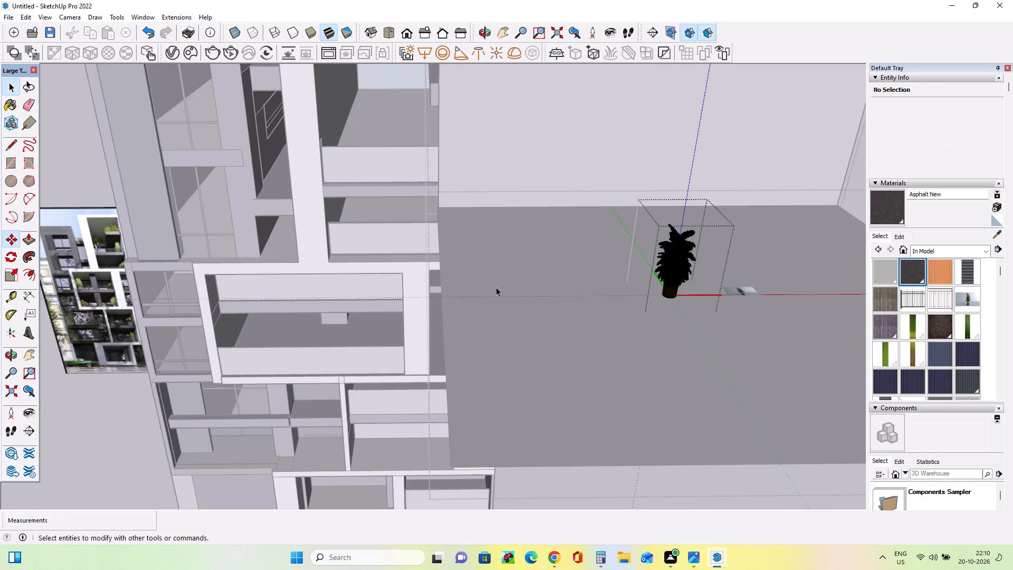
click(496, 290)
click(503, 321)
key(Page_Up)
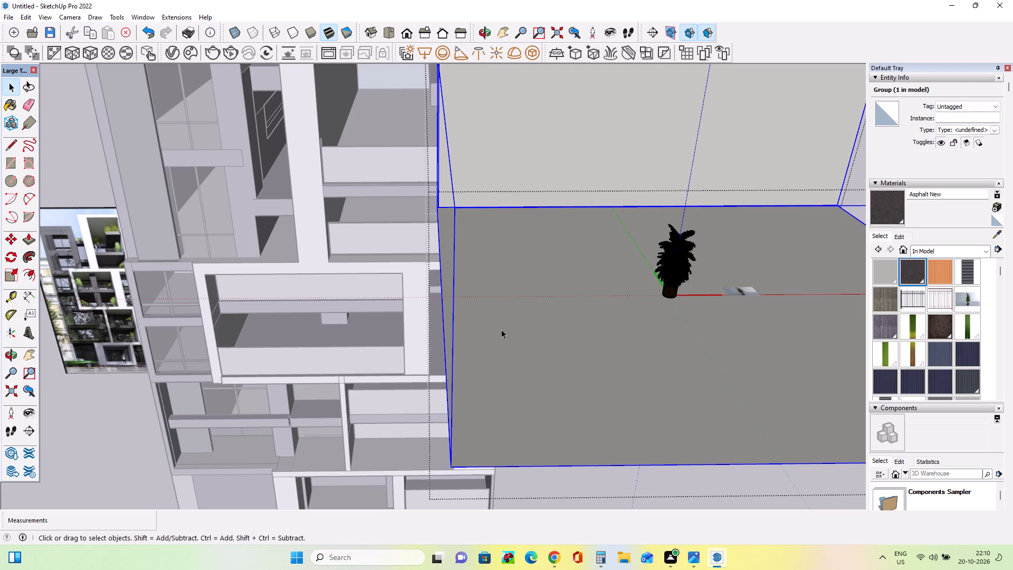
key(Delete)
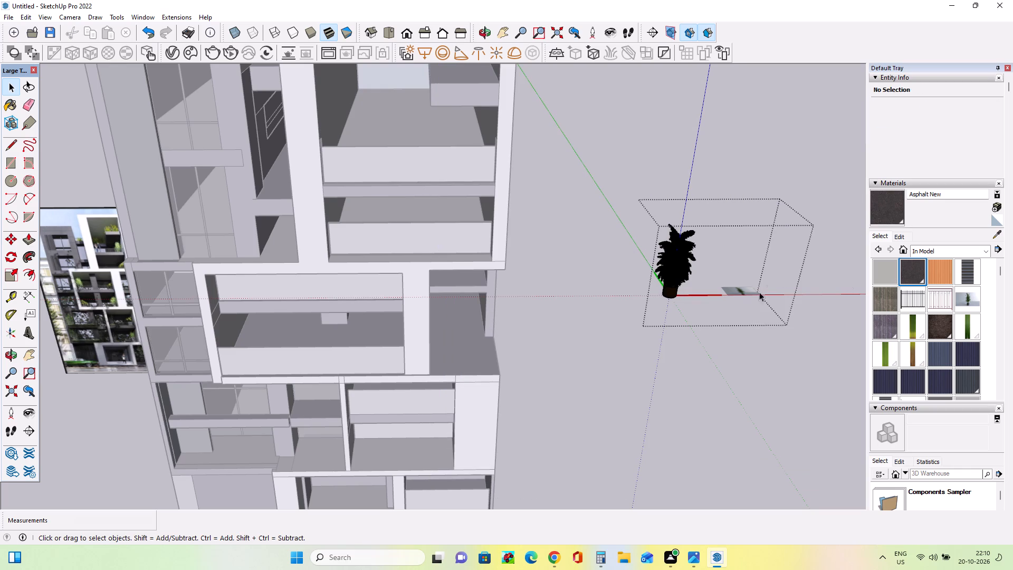
click(738, 289)
key(Delete)
Move the potted plant about 45' 3" from the component's origin onto the projecting ledge inside the building's uppermost white frame.
scroll(710, 326, down, 5)
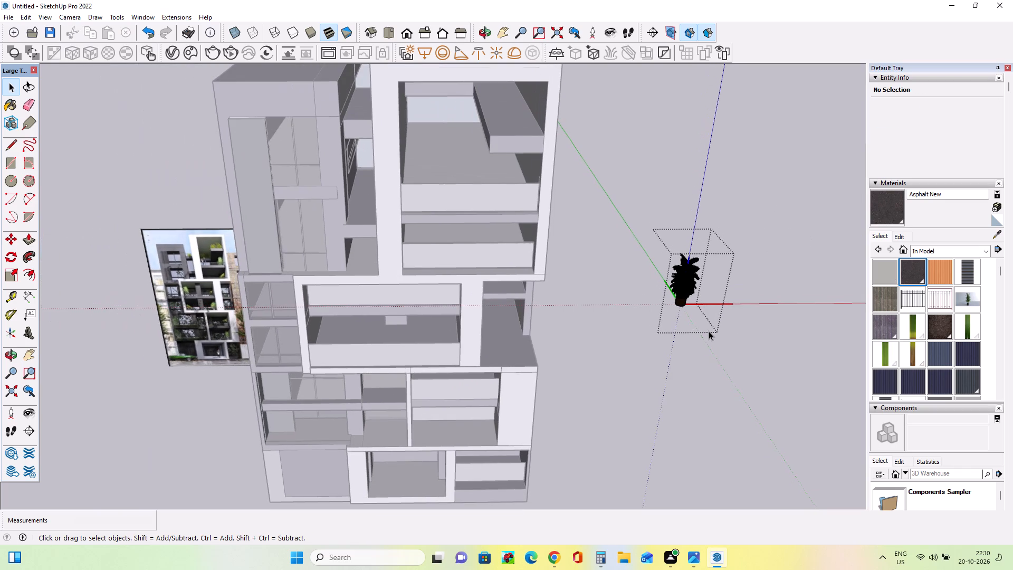
middle_drag(709, 331, 710, 341)
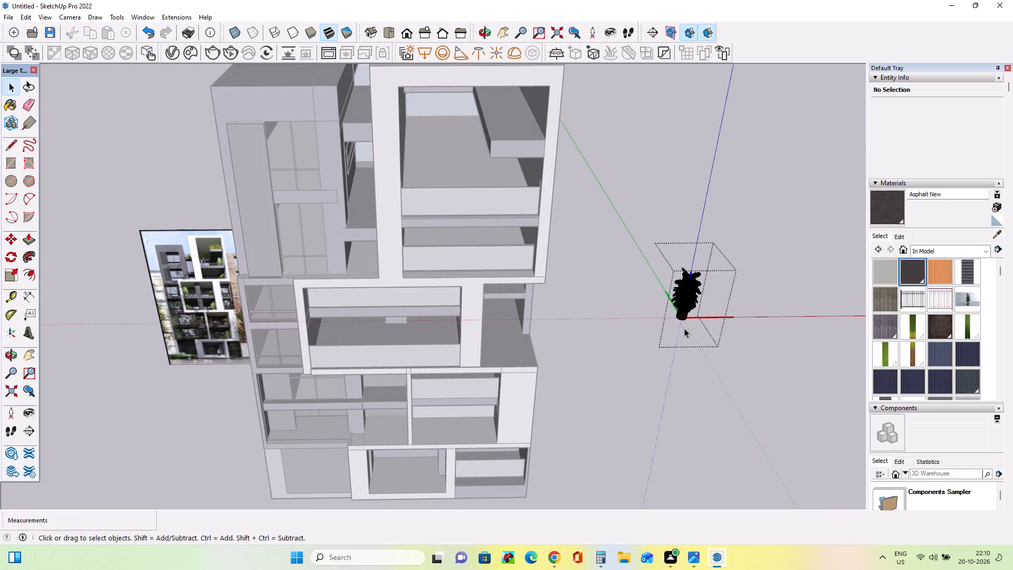
click(7, 74)
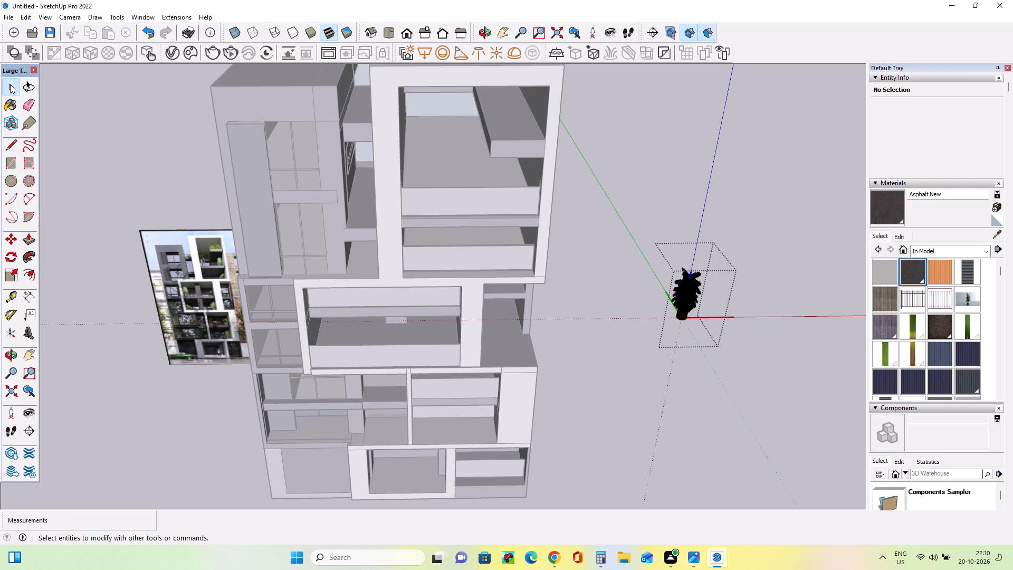
click(11, 100)
click(7, 243)
click(679, 326)
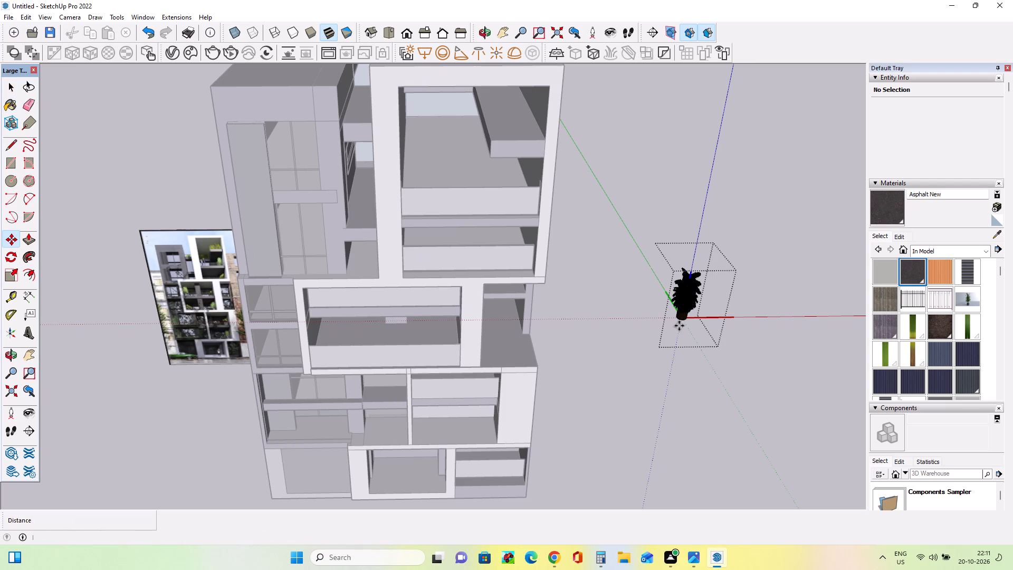
click(681, 318)
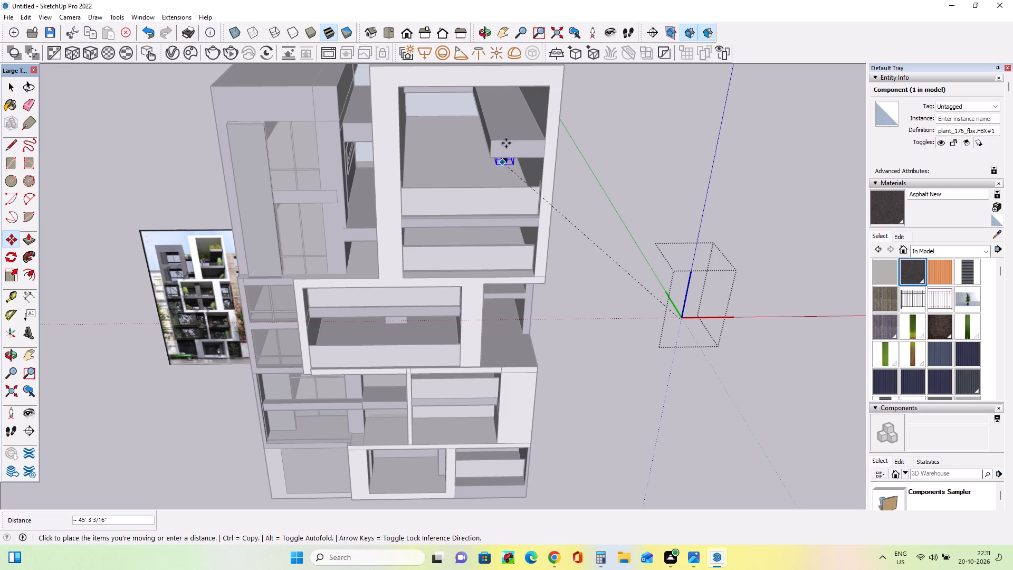
click(511, 138)
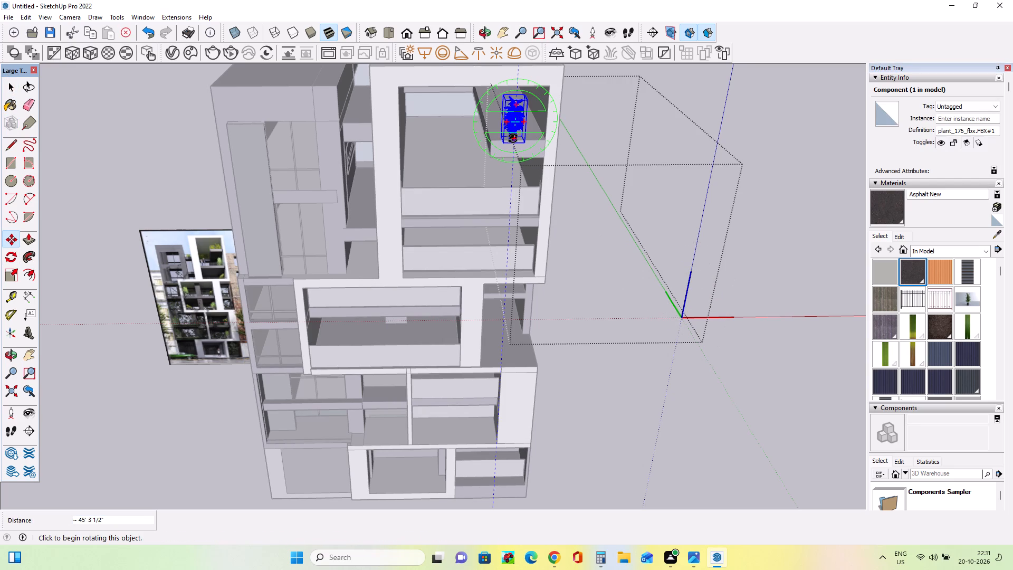
Move the potted plant about 10' farther back along the ledge in the uppermost white frame.
scroll(513, 138, up, 7)
middle_drag(492, 166, 646, 155)
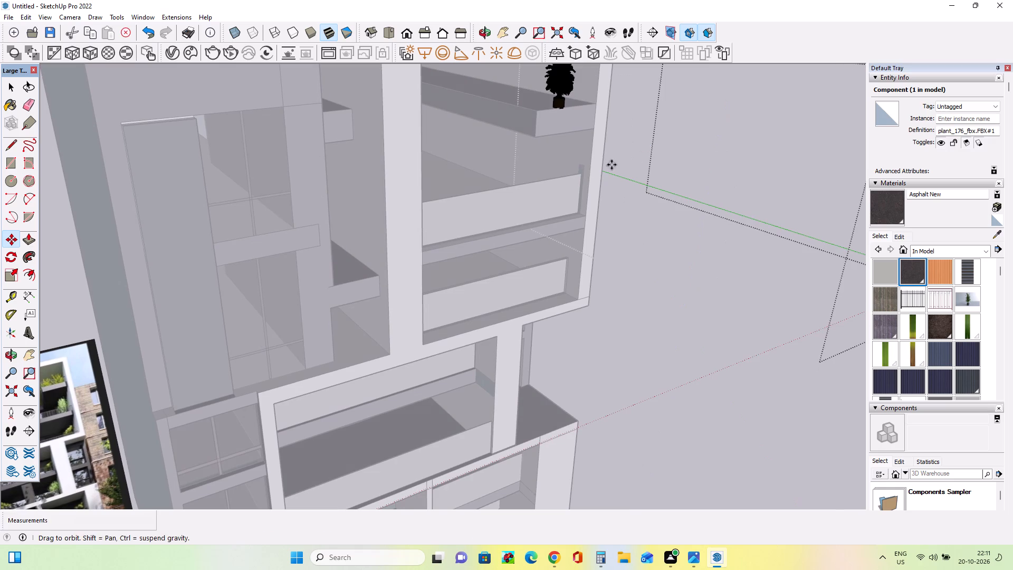
scroll(554, 130, up, 4)
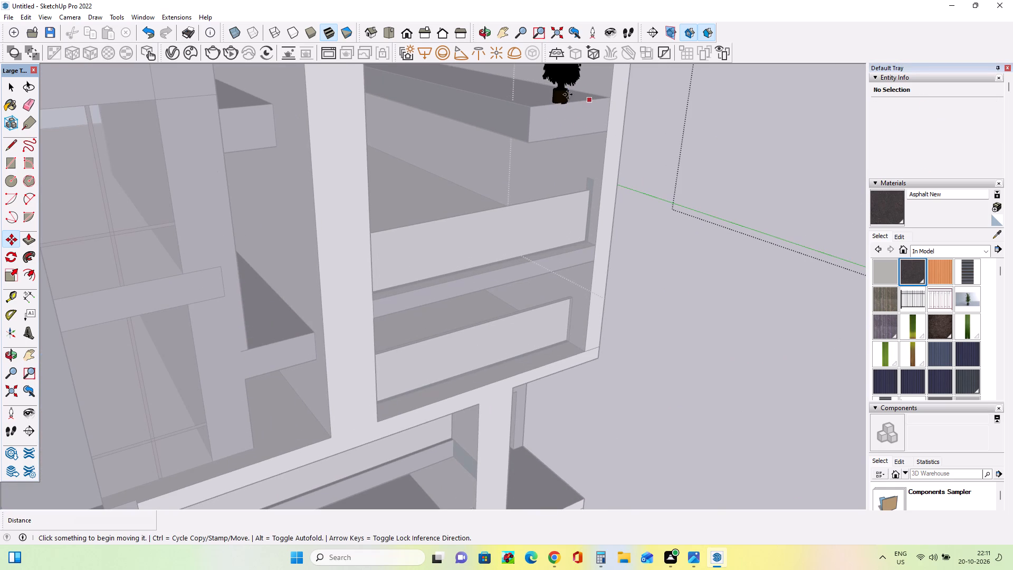
click(565, 104)
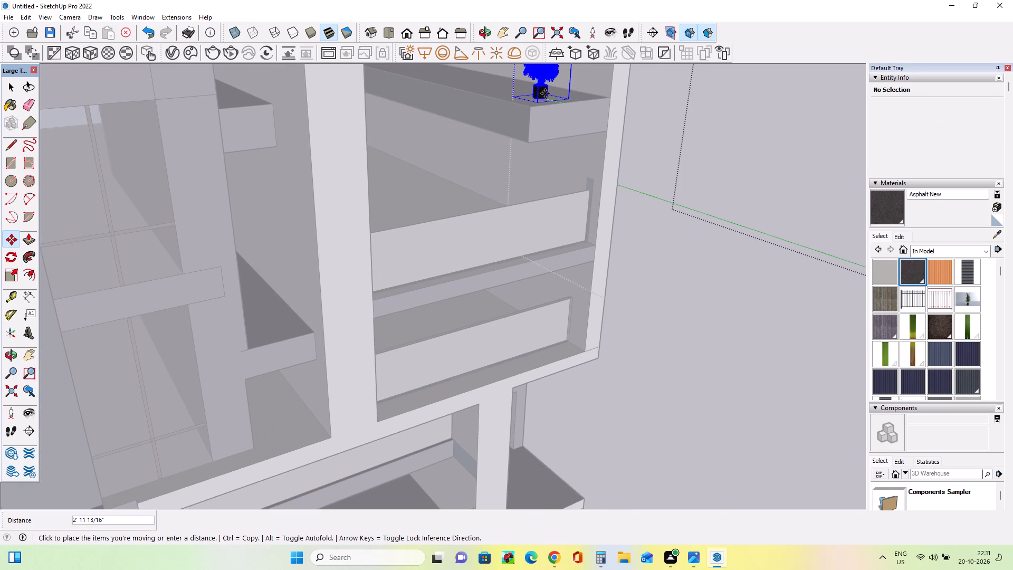
click(530, 87)
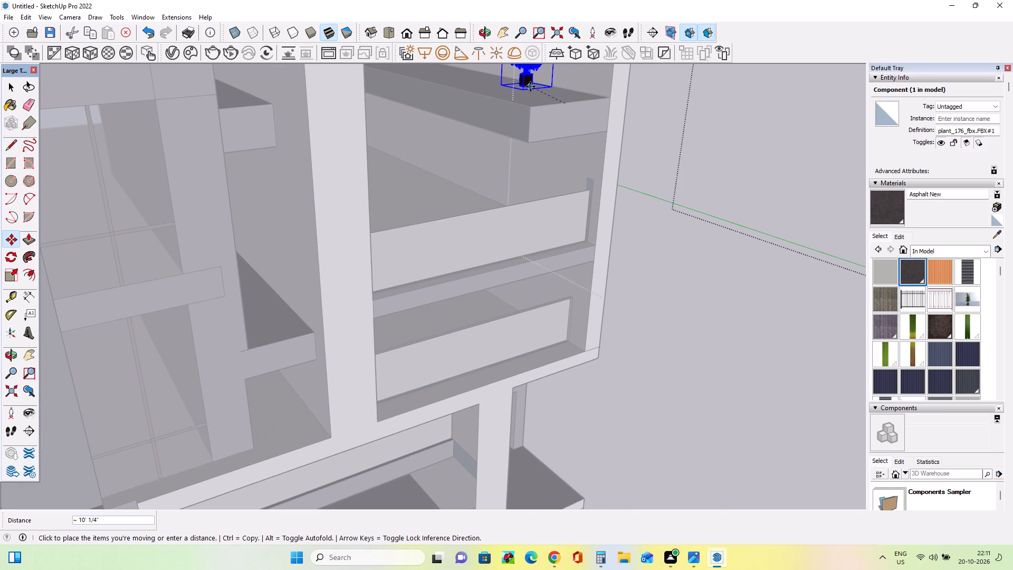
Shift the potted plant about 6' 6" toward the ledge's front edge, away from the frame's side wall.
middle_drag(580, 158, 411, 184)
scroll(498, 127, down, 6)
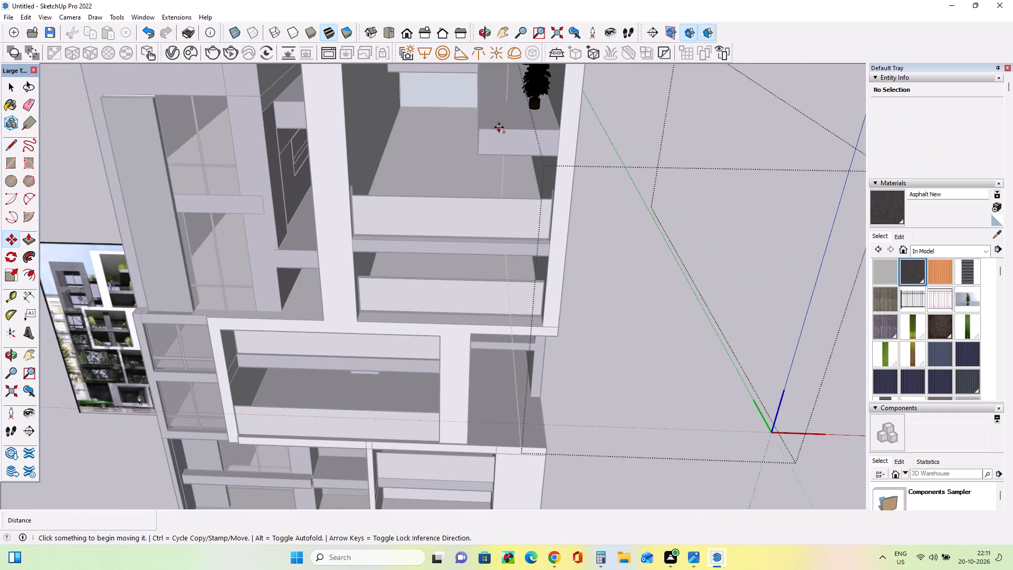
click(534, 104)
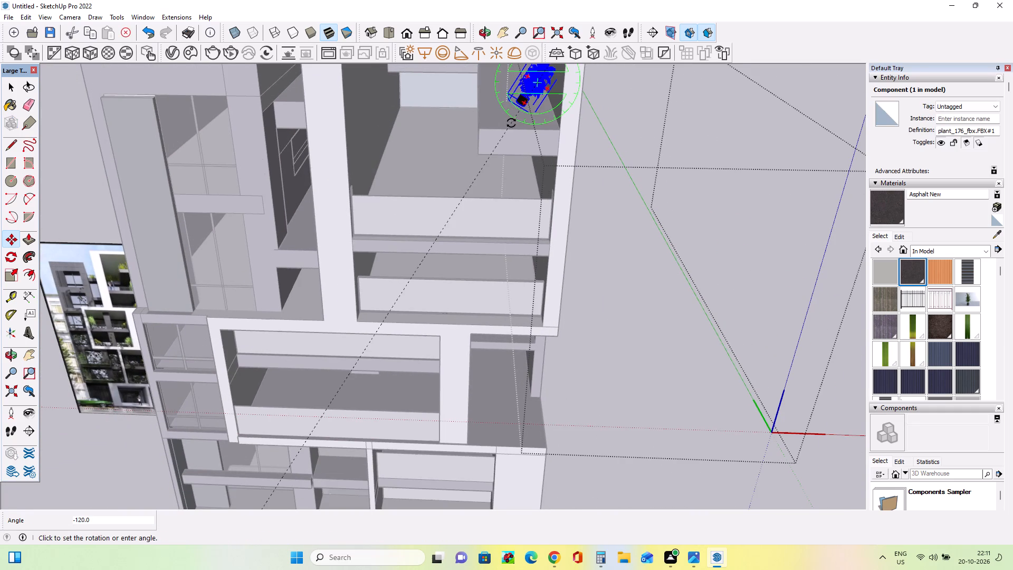
key(Escape)
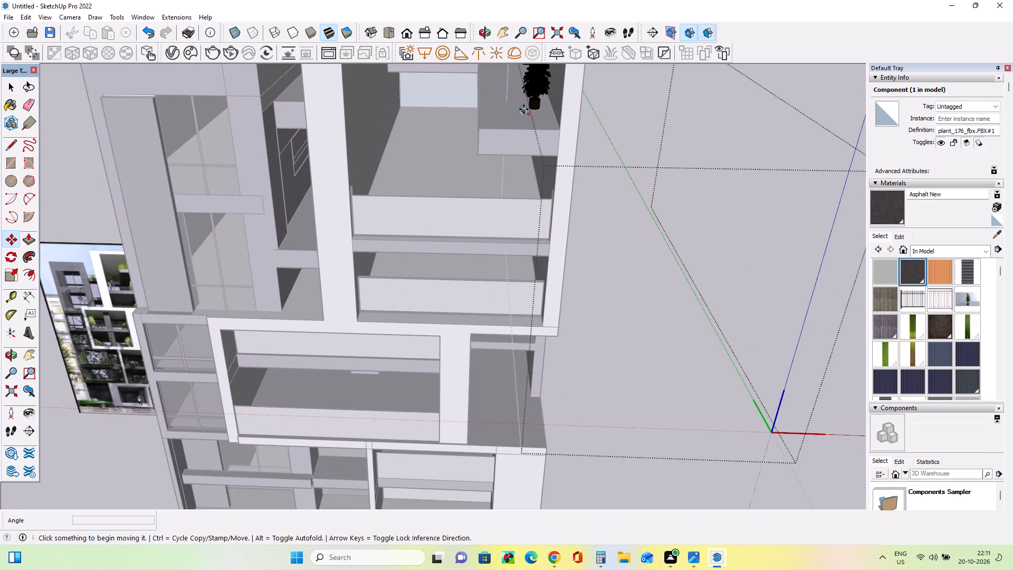
click(529, 107)
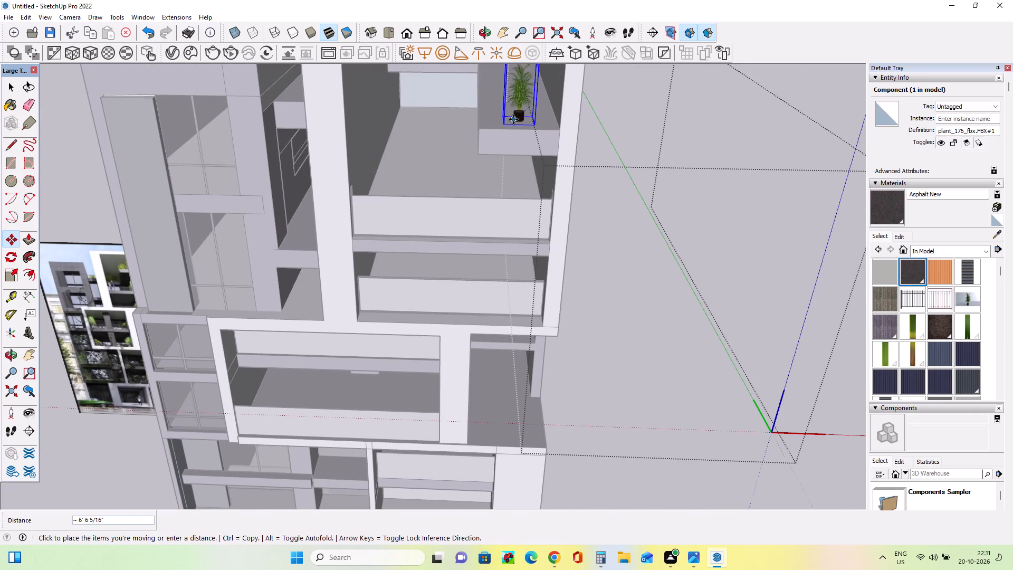
click(514, 119)
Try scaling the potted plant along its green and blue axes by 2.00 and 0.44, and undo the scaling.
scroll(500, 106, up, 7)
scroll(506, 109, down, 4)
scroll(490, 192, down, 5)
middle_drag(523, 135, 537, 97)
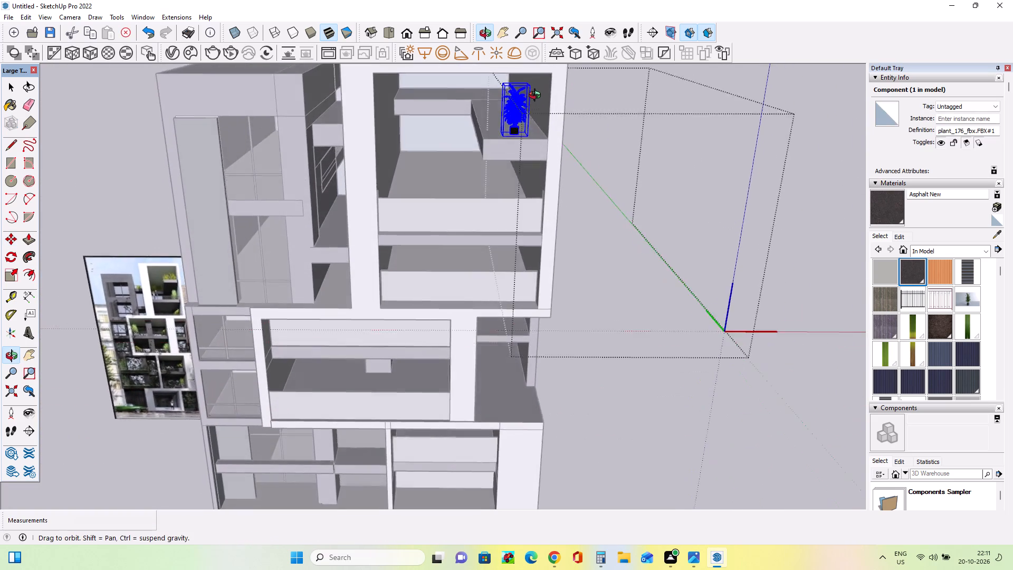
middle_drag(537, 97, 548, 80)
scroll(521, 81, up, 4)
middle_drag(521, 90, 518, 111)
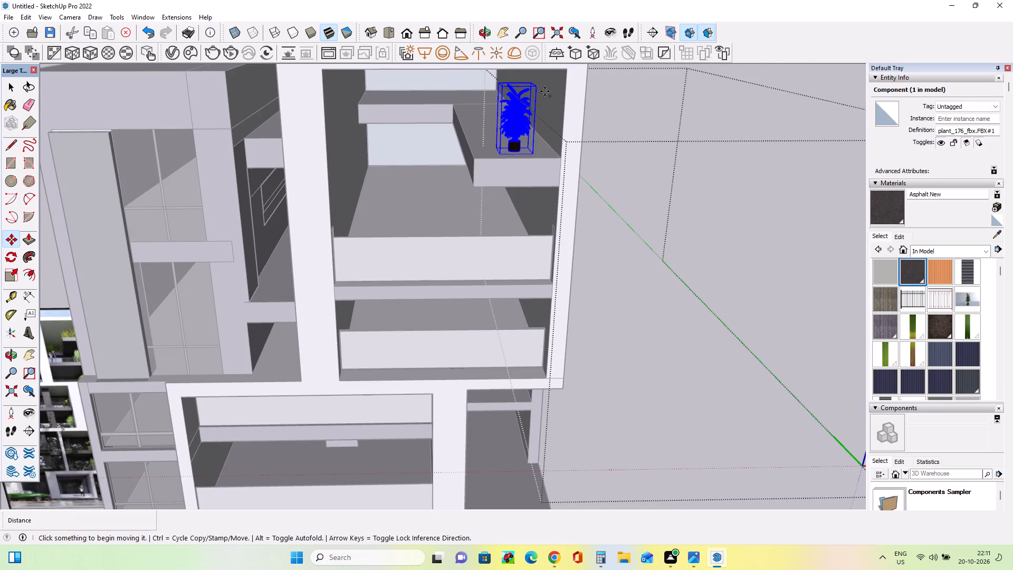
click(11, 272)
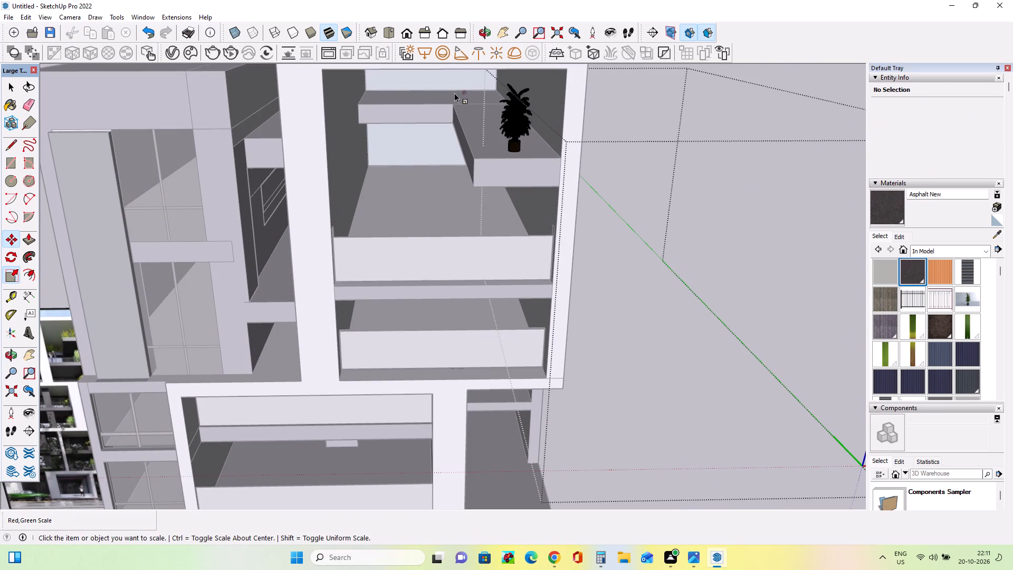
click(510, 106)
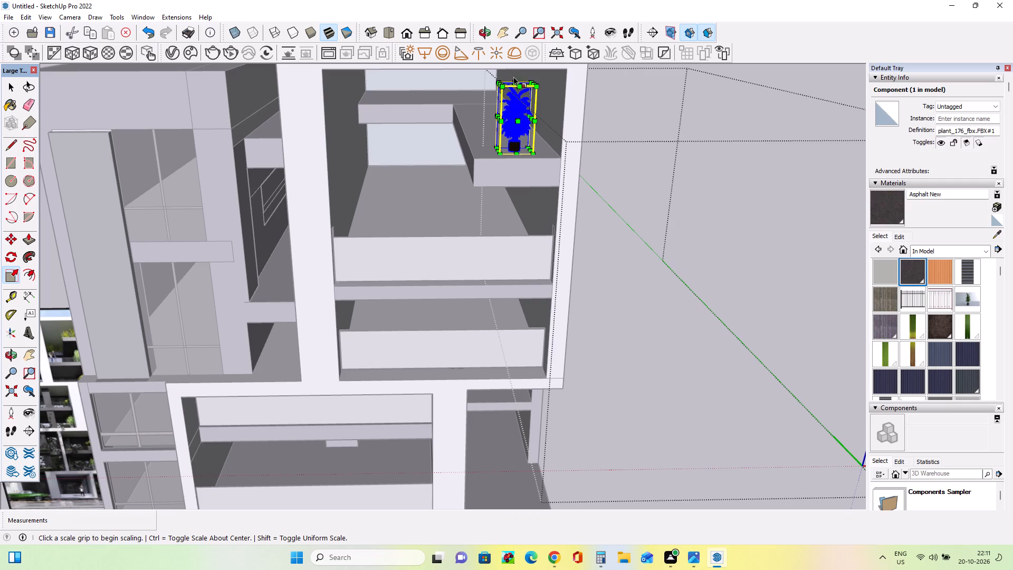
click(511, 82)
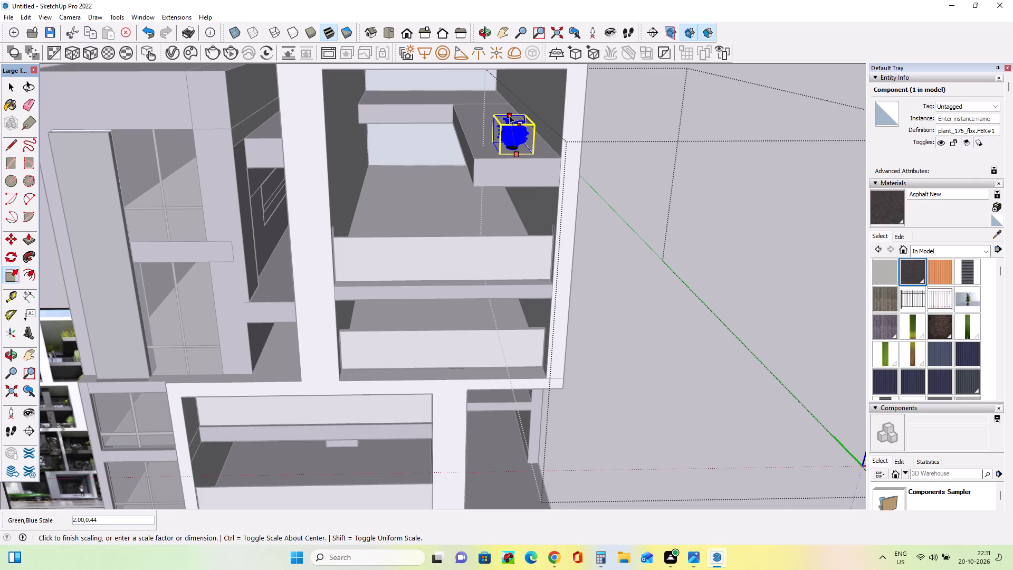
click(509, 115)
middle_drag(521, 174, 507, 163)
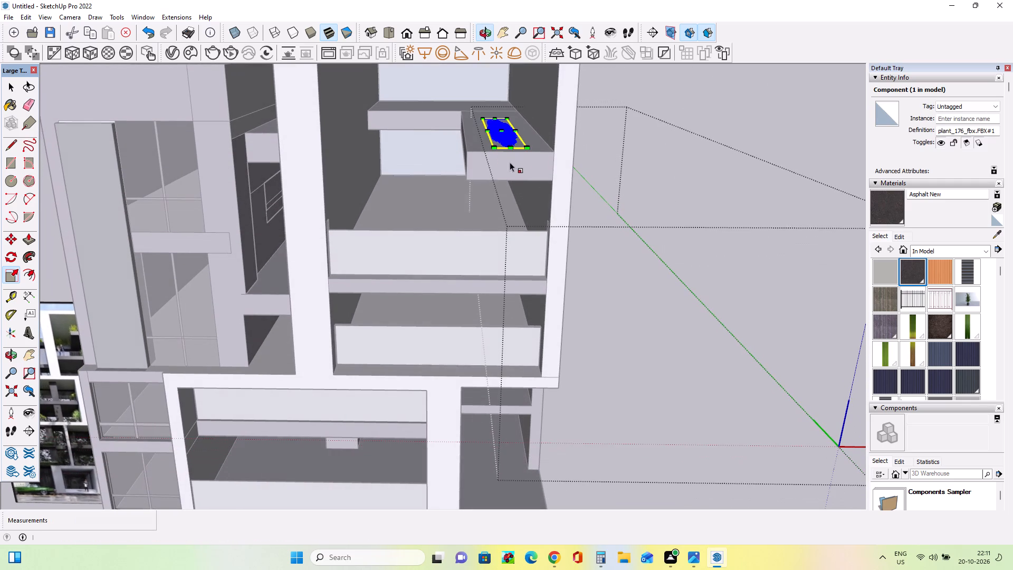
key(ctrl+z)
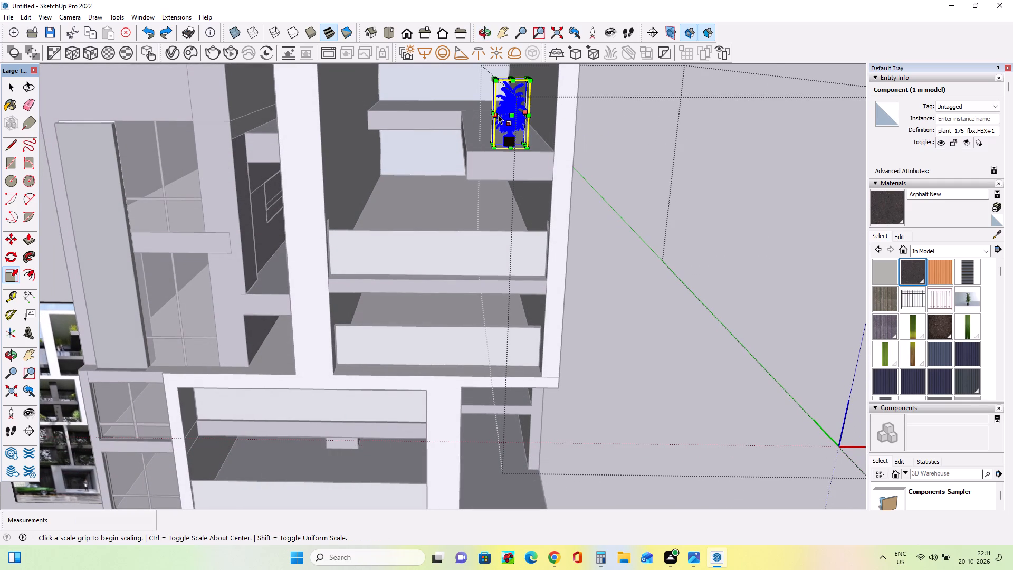
Scale the potted plant on the ledge to 0.66 of its height along the blue axis.
click(508, 77)
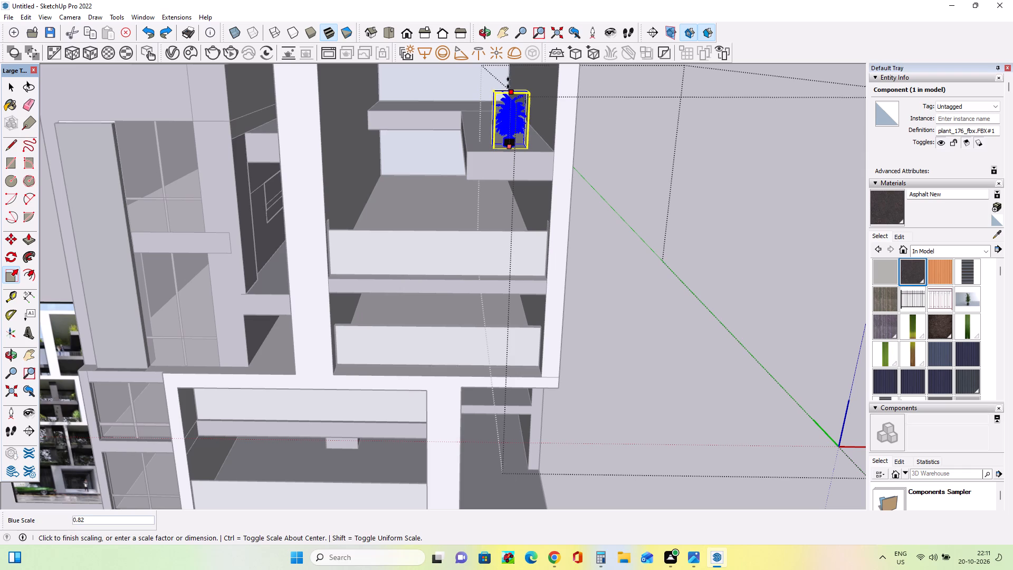
click(508, 102)
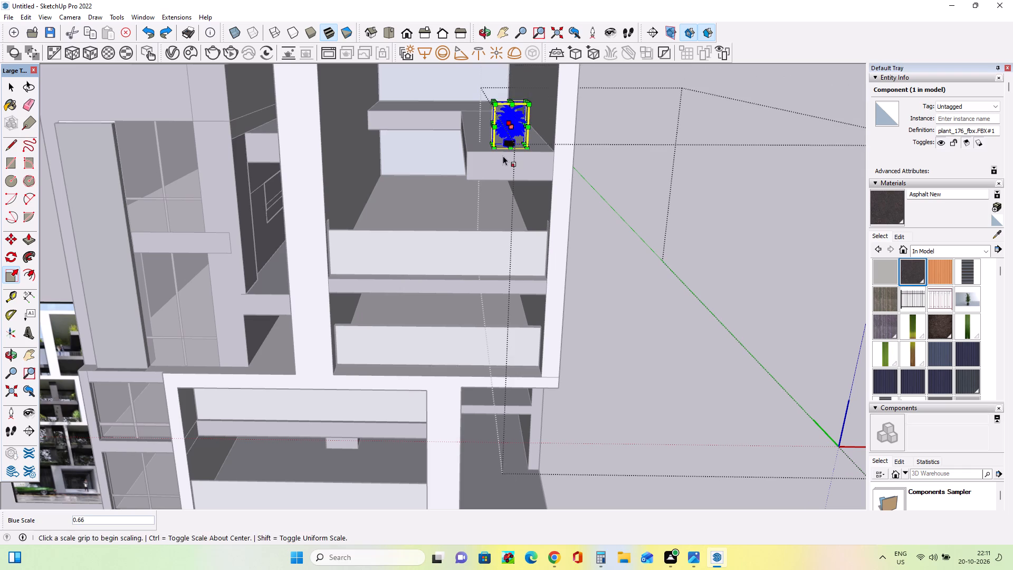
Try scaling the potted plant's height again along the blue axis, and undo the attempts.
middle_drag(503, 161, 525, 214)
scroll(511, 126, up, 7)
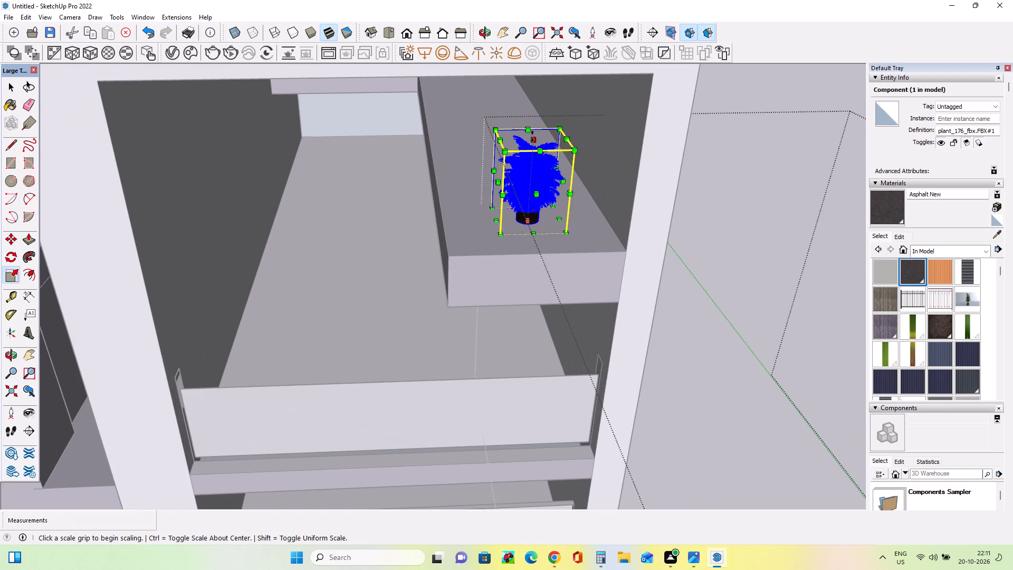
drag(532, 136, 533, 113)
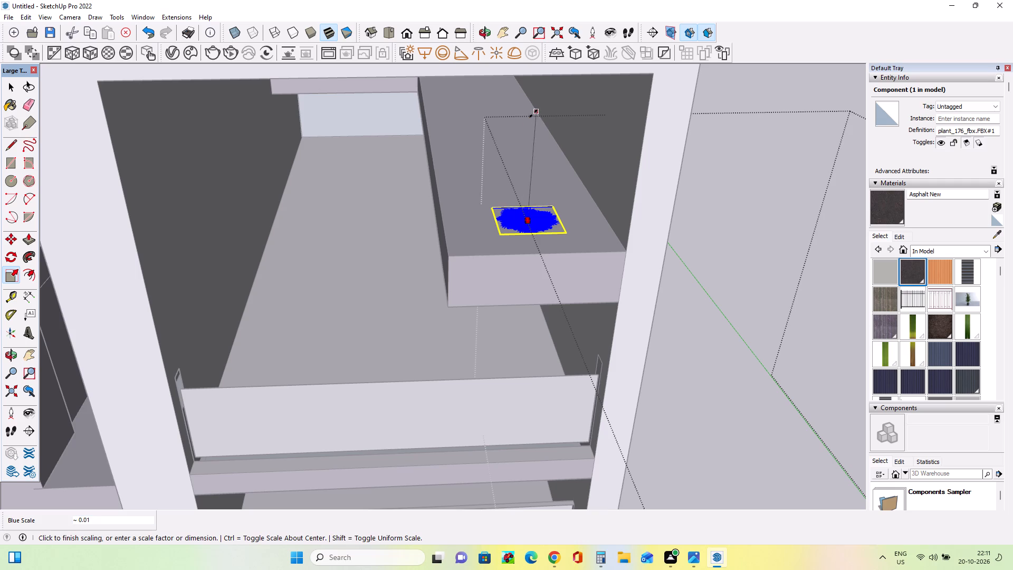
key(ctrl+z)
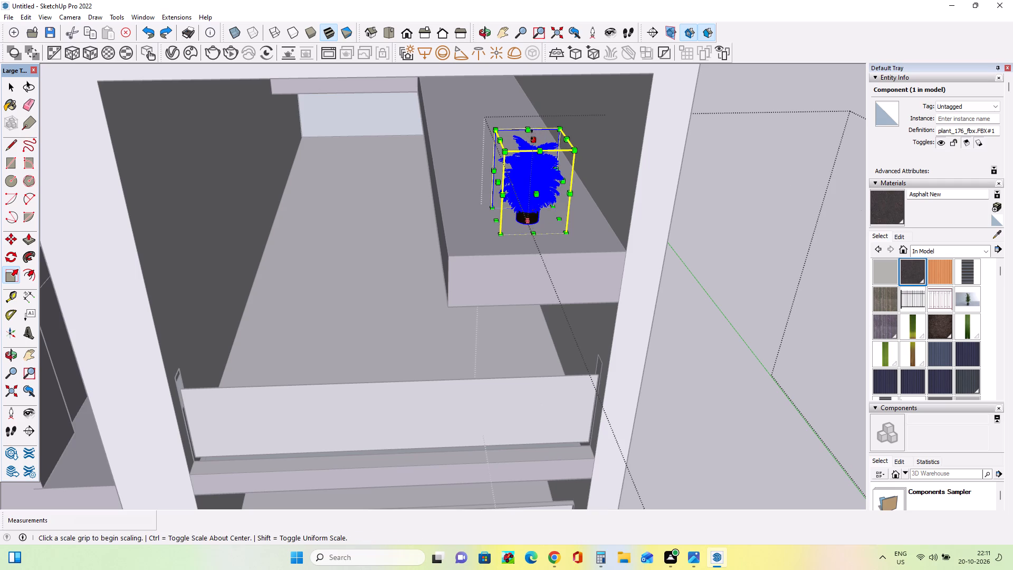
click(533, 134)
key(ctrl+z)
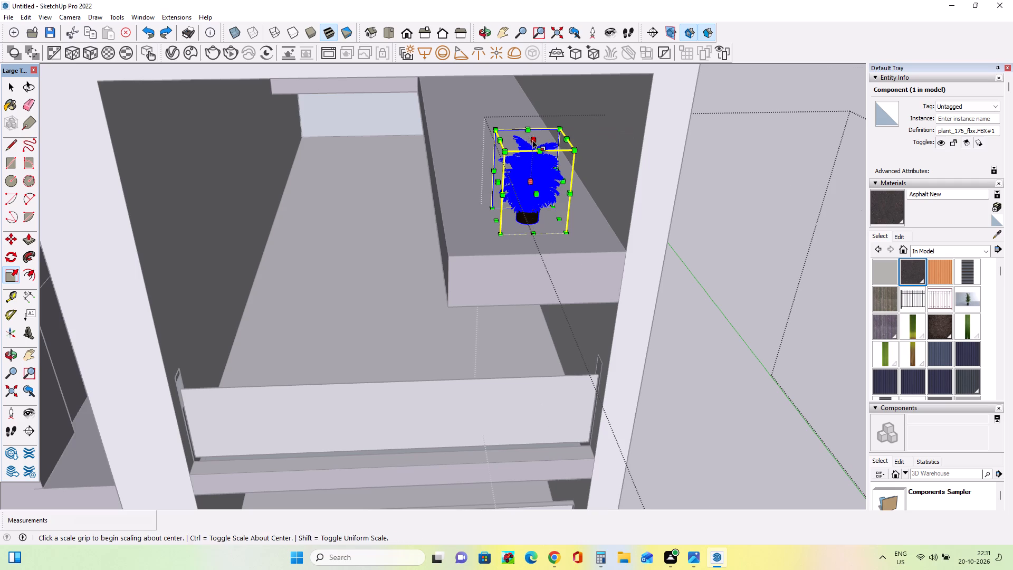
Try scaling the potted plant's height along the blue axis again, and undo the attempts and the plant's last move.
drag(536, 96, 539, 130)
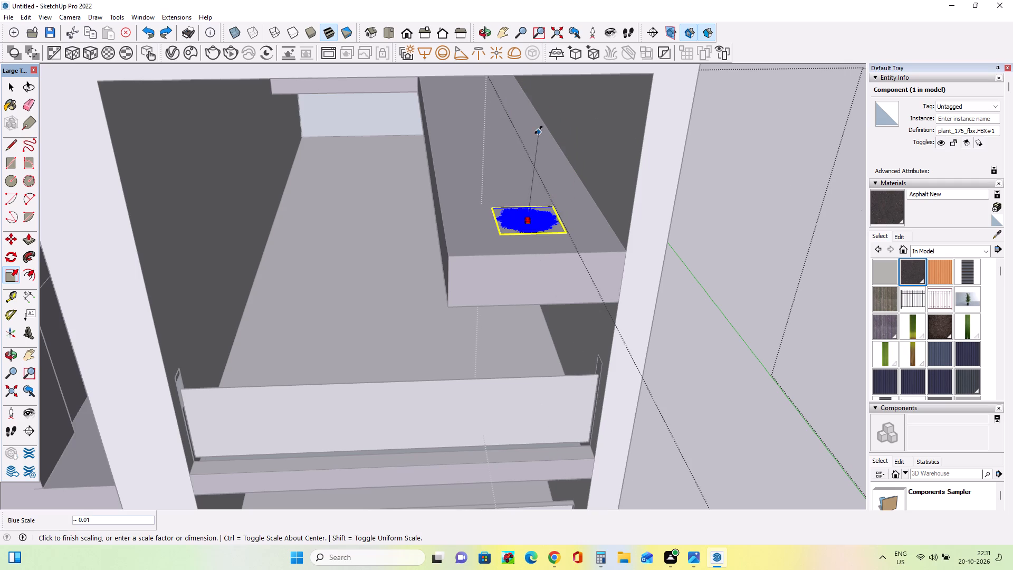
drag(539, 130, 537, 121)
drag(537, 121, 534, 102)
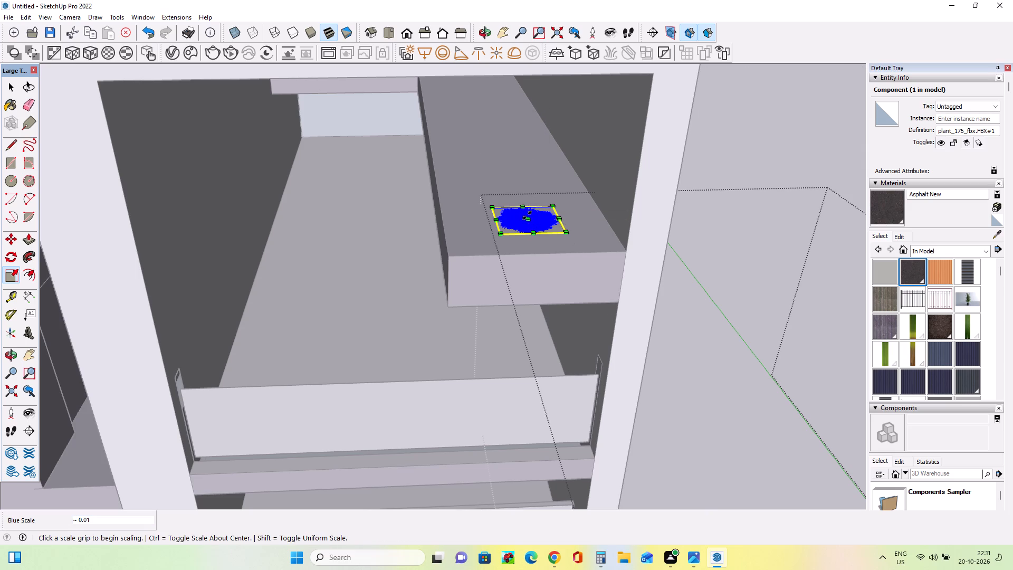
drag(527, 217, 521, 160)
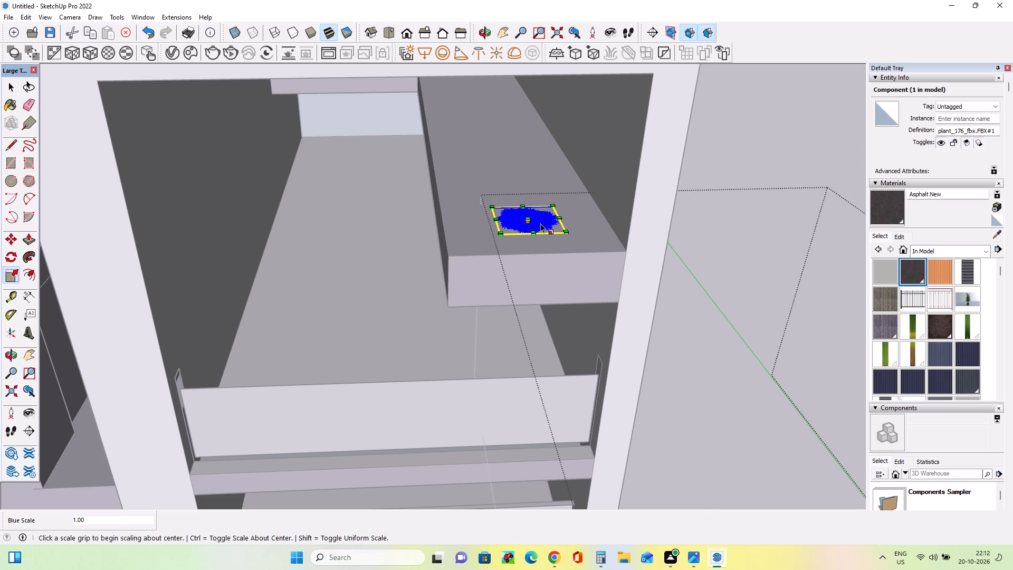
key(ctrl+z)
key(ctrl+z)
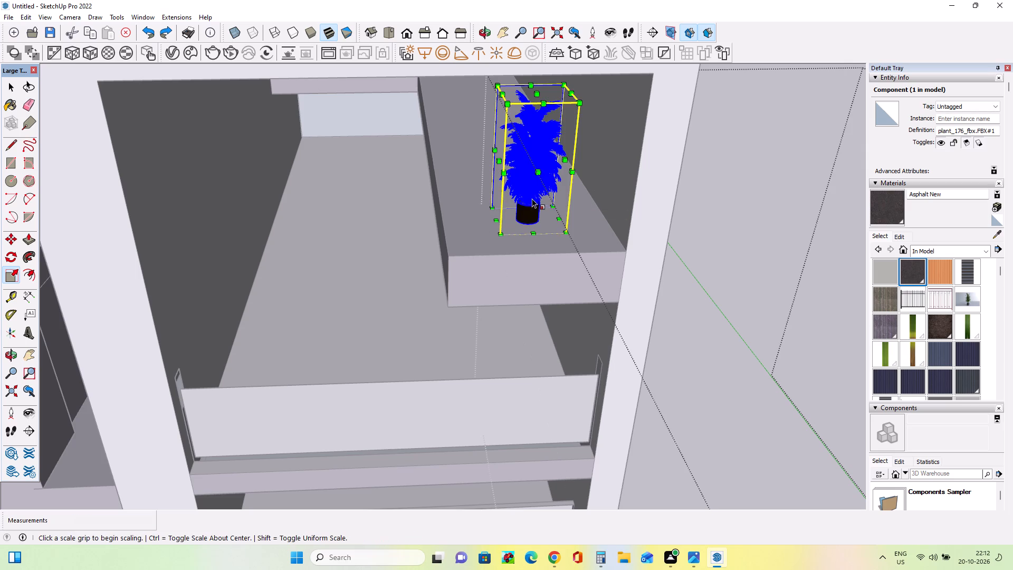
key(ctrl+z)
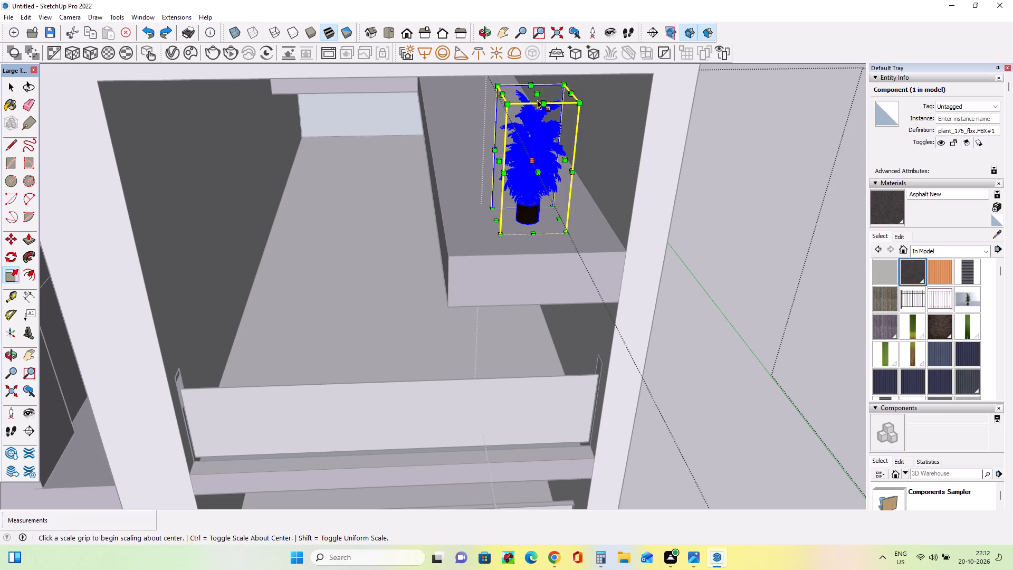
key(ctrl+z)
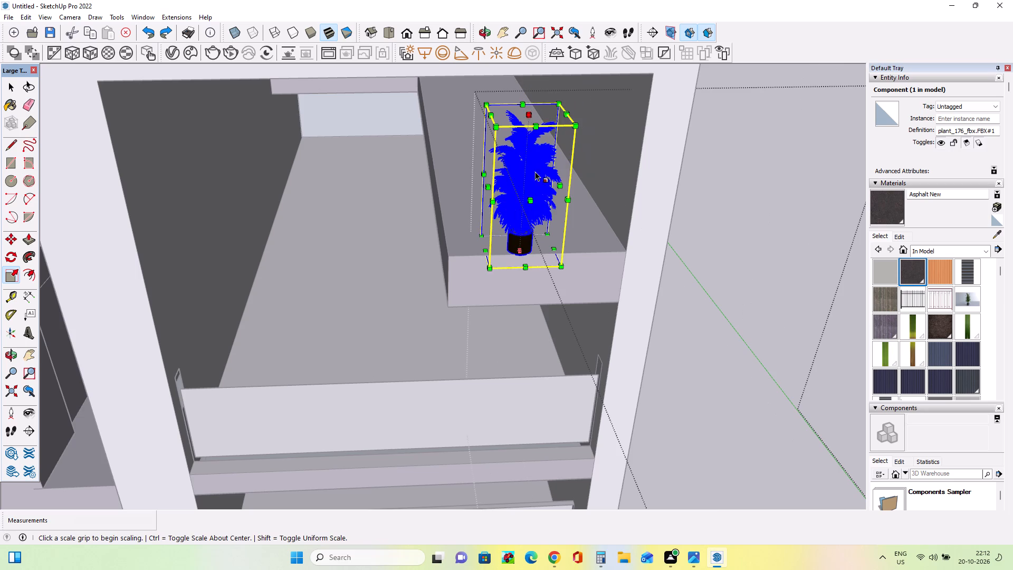
Move the potted plant about 2' 9" back from the ledge's front edge so it stands on the ledge.
click(9, 239)
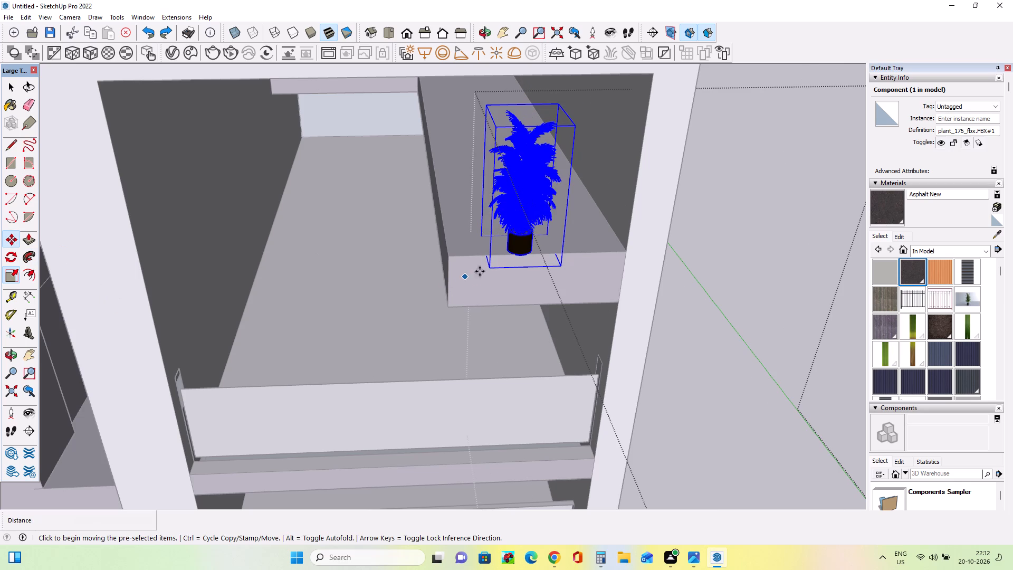
click(489, 271)
click(486, 244)
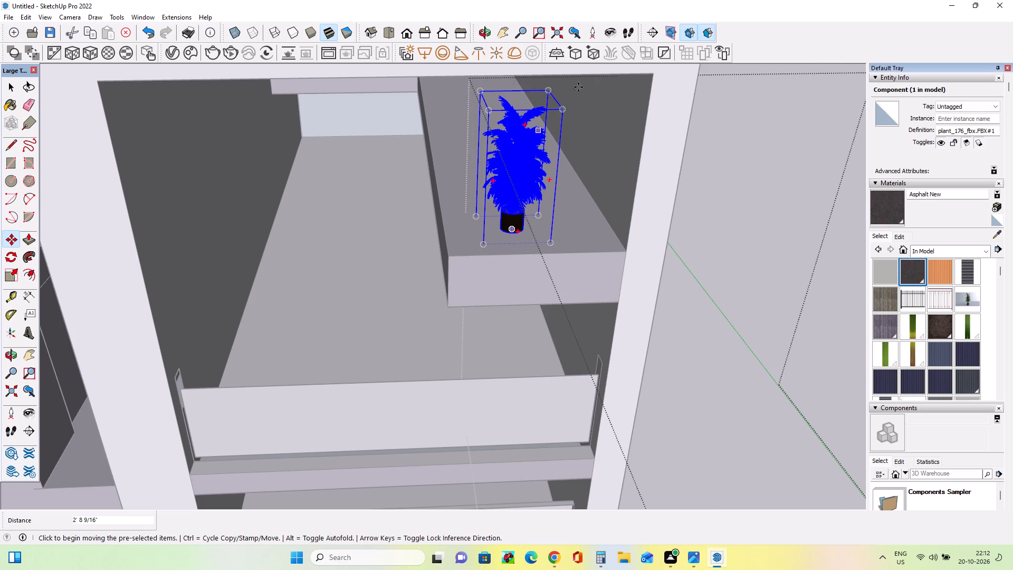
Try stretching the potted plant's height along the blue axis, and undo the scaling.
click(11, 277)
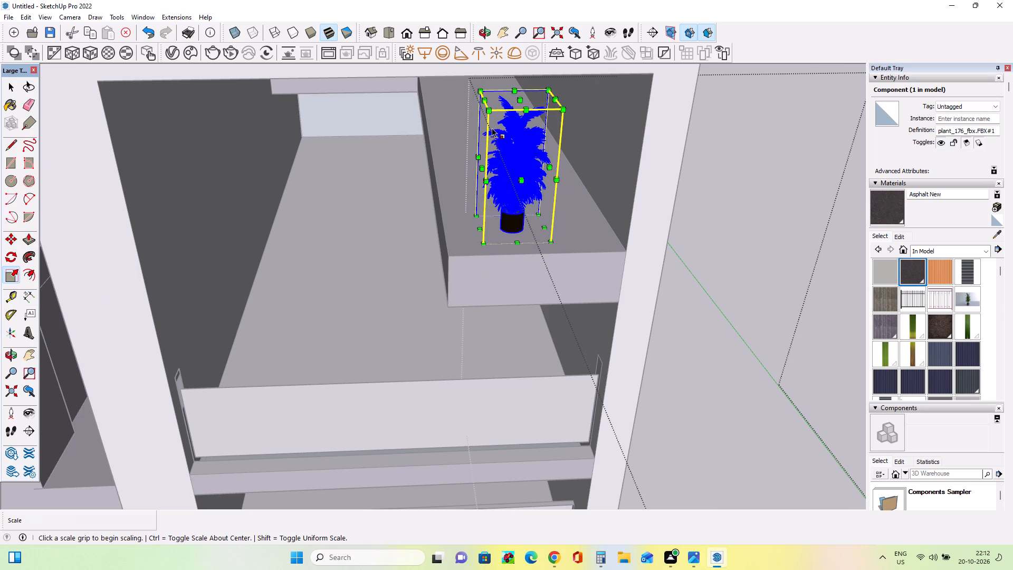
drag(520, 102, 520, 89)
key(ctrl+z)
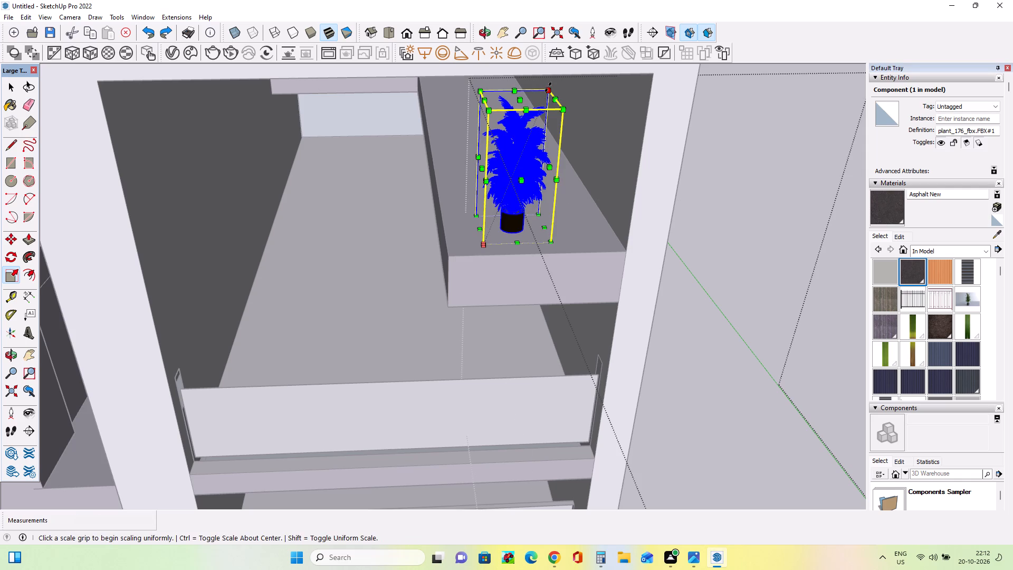
Scale the potted plant uniformly to 0.50, and widen it along the red axis.
drag(548, 87, 552, 178)
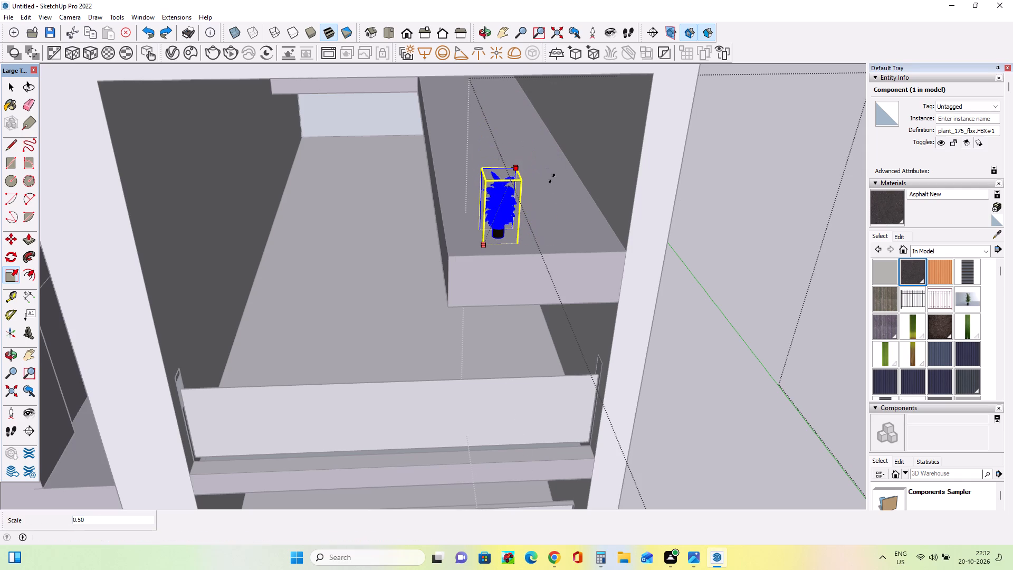
scroll(507, 215, up, 6)
middle_drag(514, 210, 476, 215)
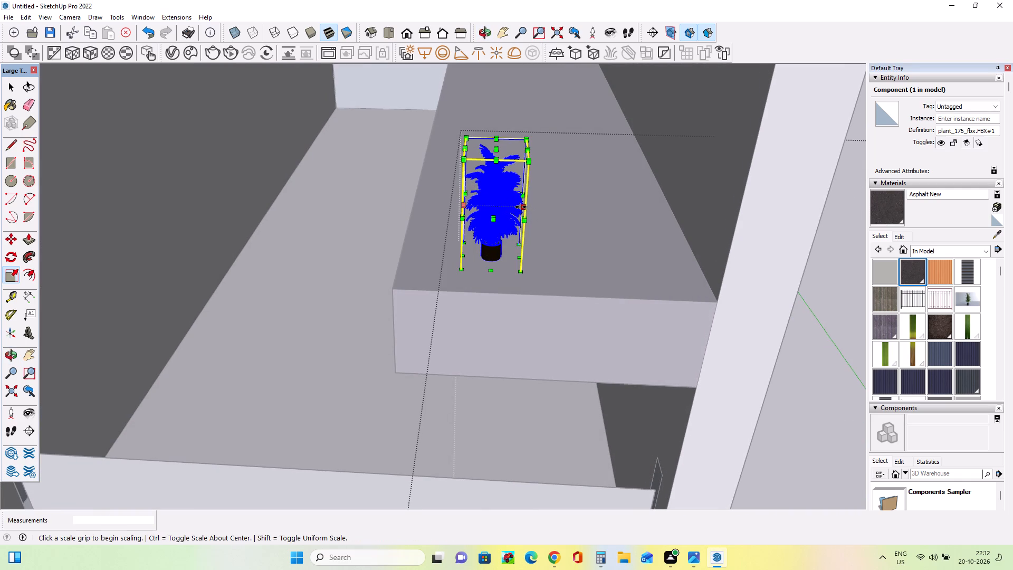
drag(521, 207, 590, 220)
Copy the potted plant about 9' 1" back along the long ledge and multiply the copy by 6.
middle_drag(557, 241, 660, 257)
scroll(660, 257, down, 9)
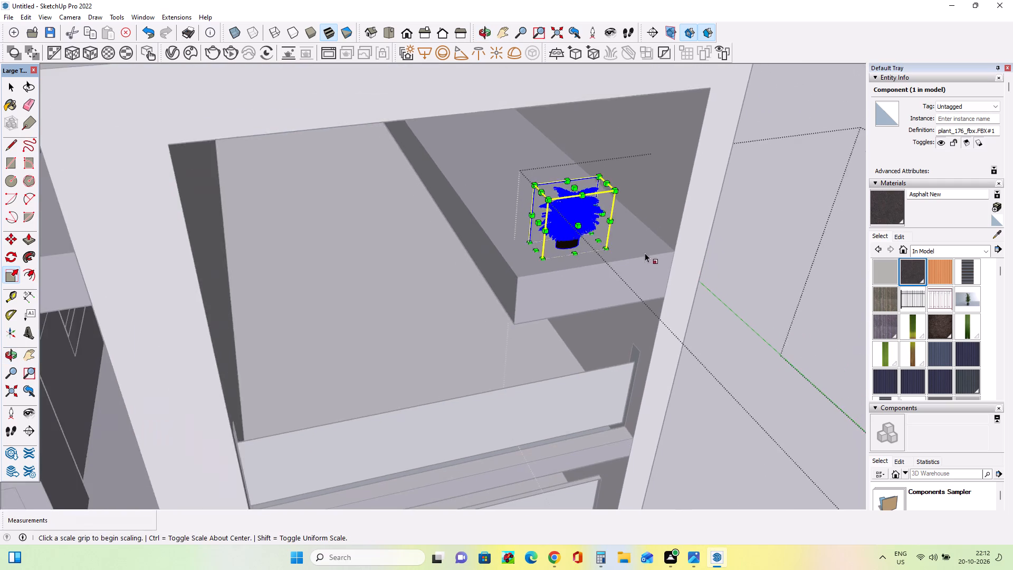
scroll(645, 253, down, 3)
middle_drag(561, 242, 556, 188)
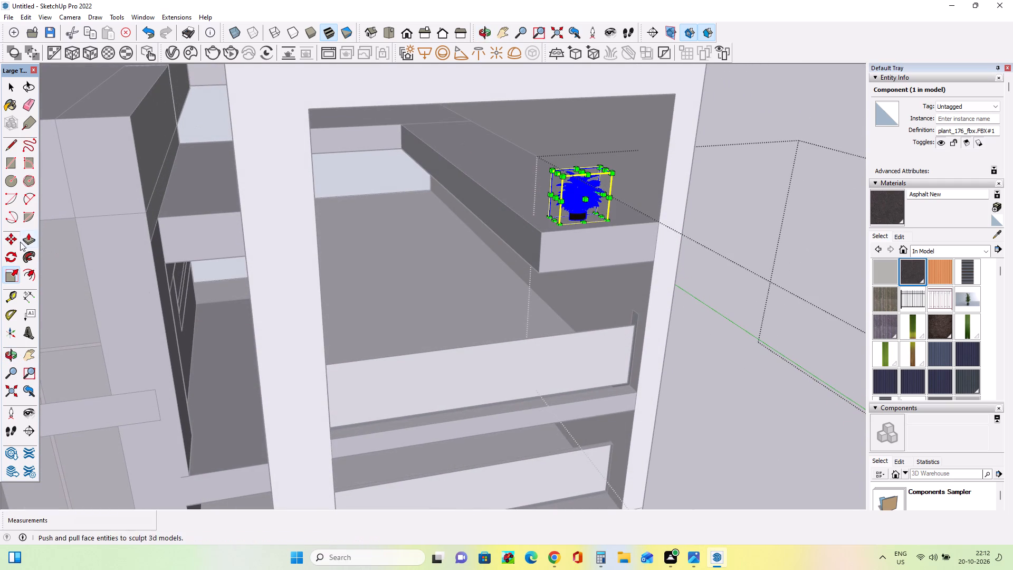
click(7, 241)
click(548, 215)
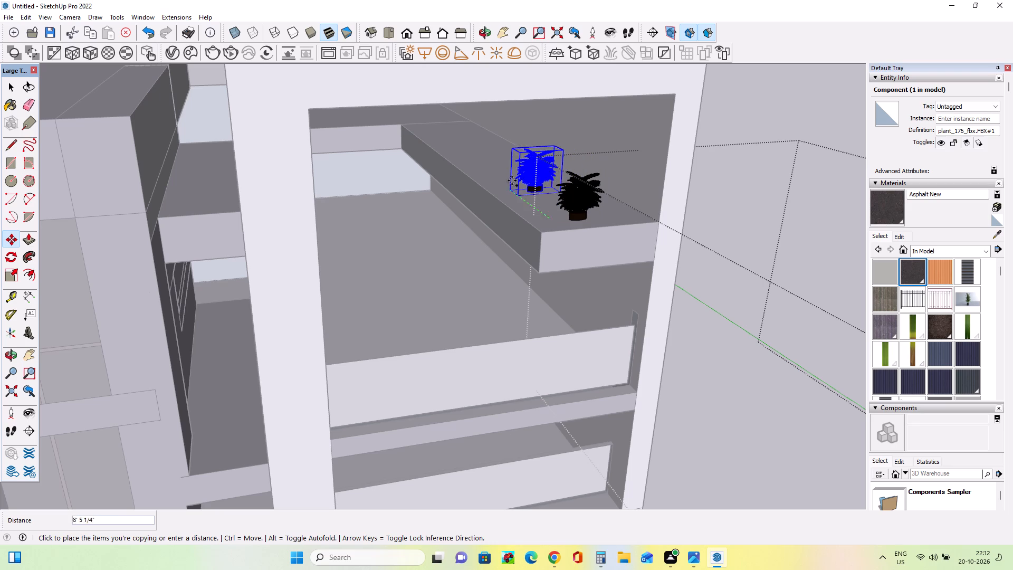
click(511, 184)
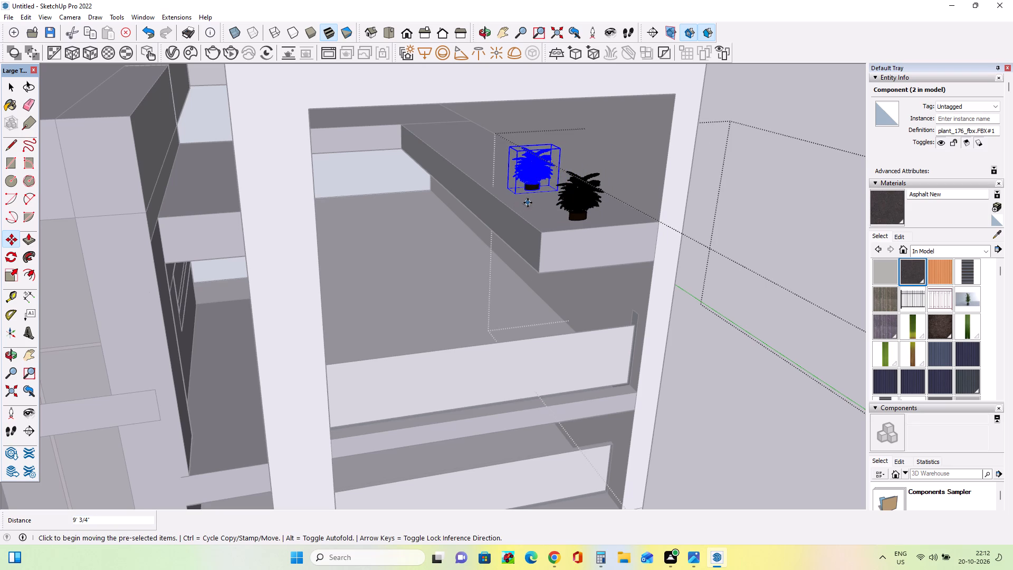
key(shift+asterisk)
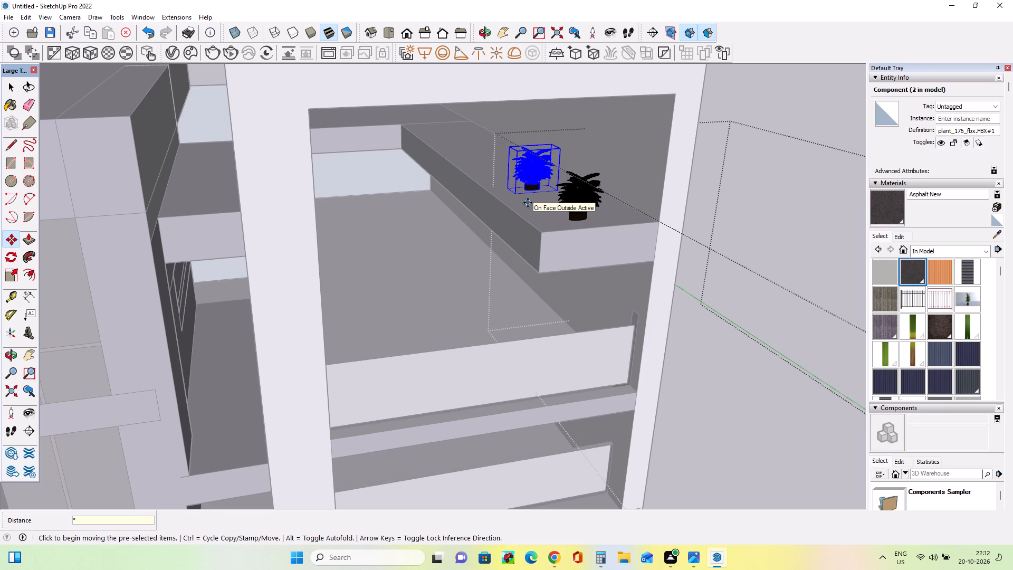
key(6)
key(Return)
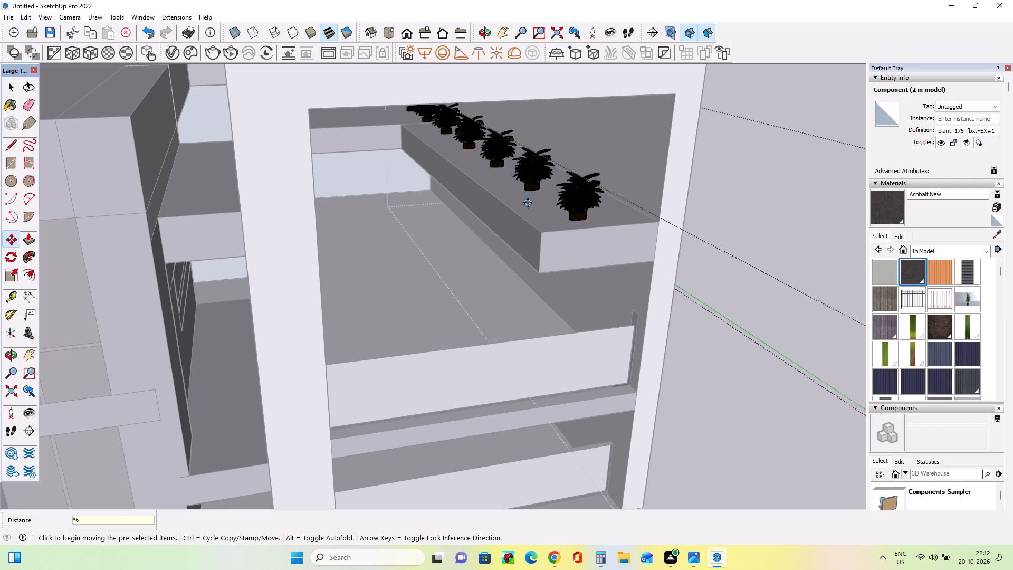
Move the farthest plant of the row about 6' 2" along the red axis onto the back ledge.
middle_drag(616, 272, 478, 209)
middle_drag(470, 183, 558, 274)
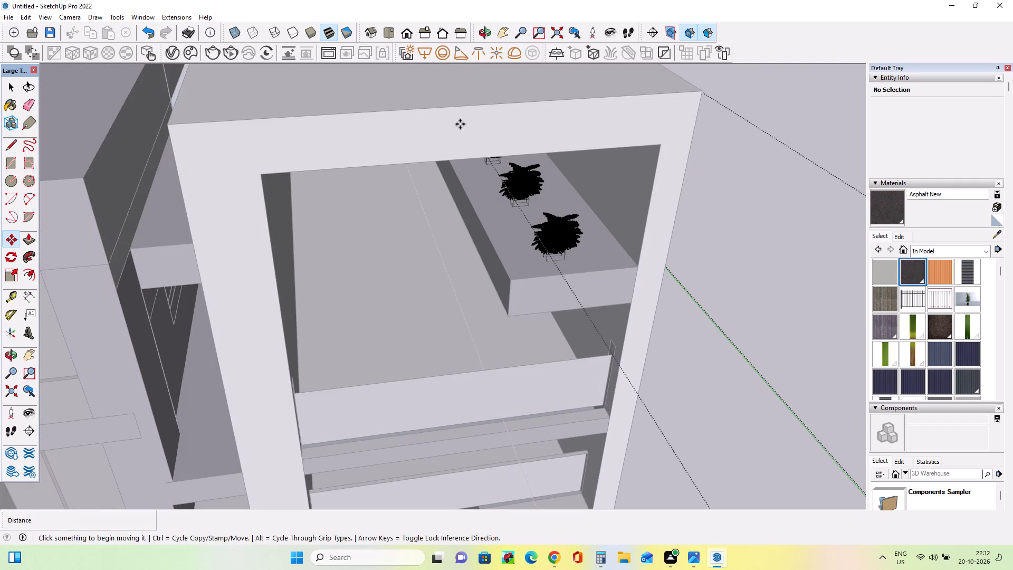
middle_drag(472, 192, 451, 141)
scroll(442, 125, up, 3)
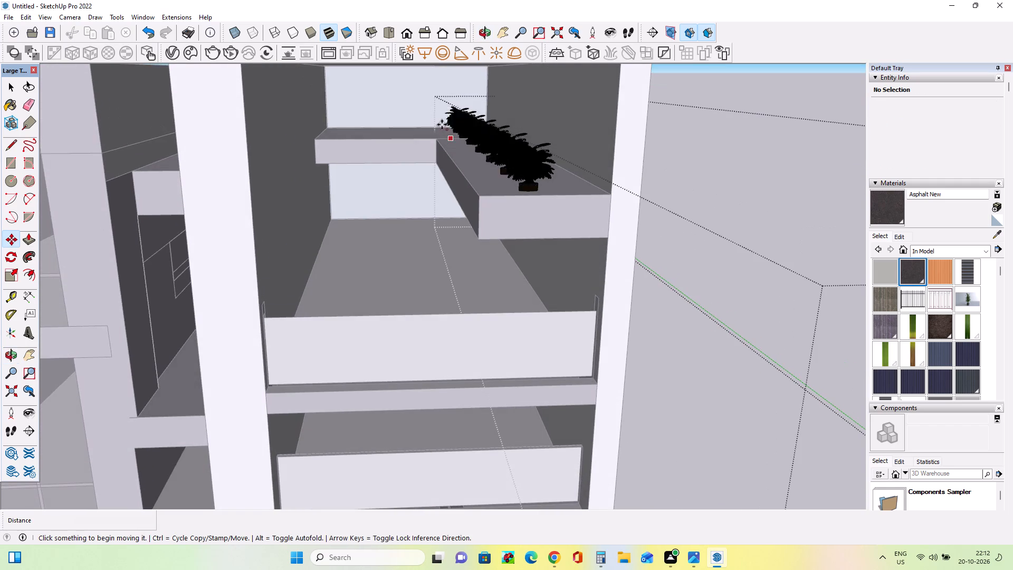
scroll(442, 125, up, 5)
middle_drag(463, 148, 473, 156)
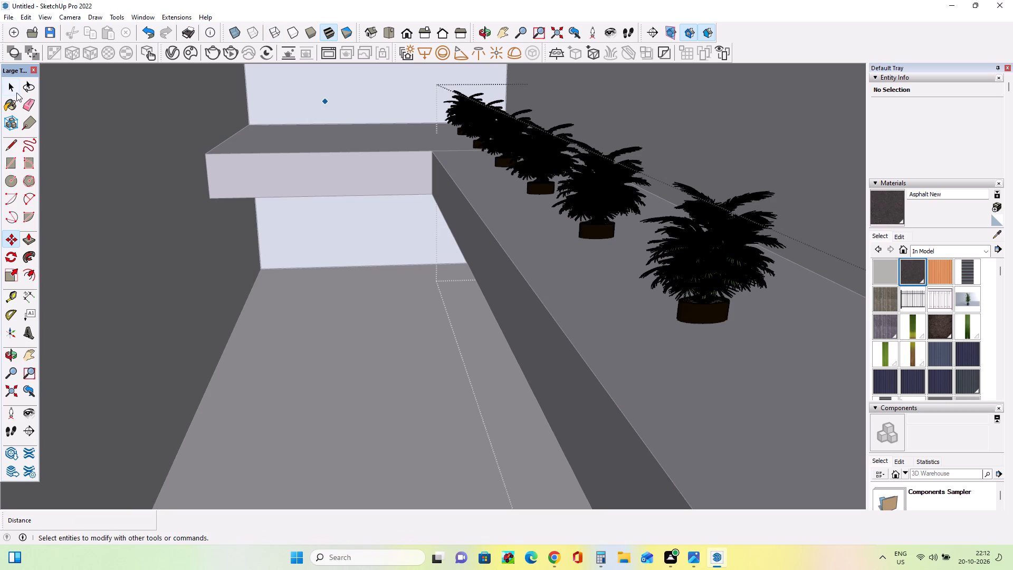
click(16, 92)
click(450, 111)
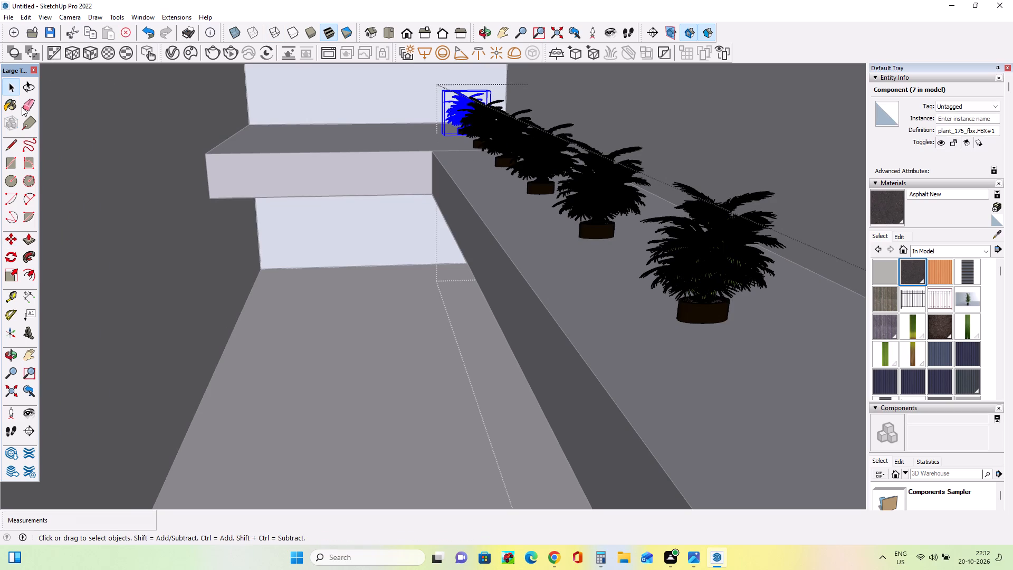
click(16, 243)
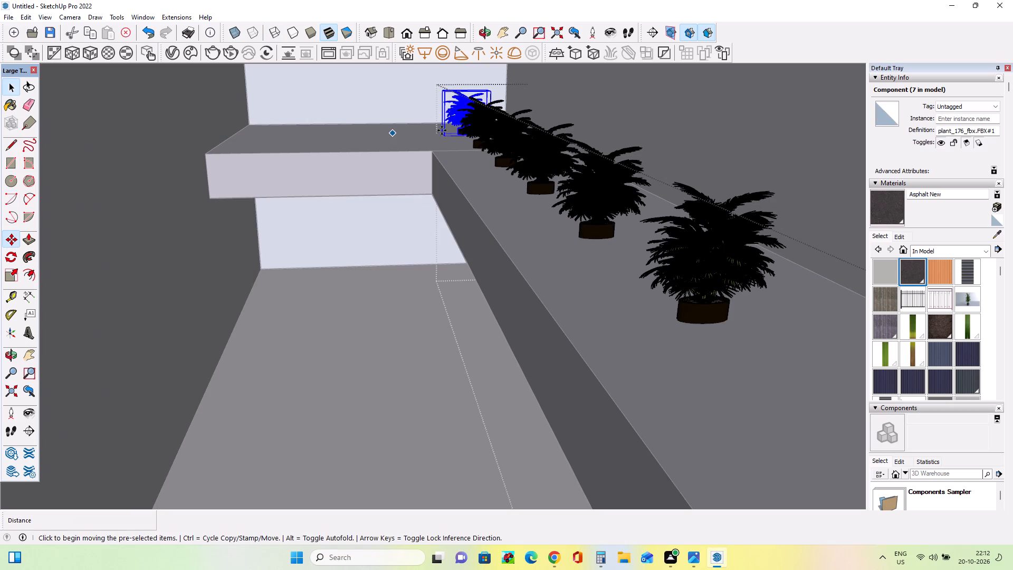
click(443, 135)
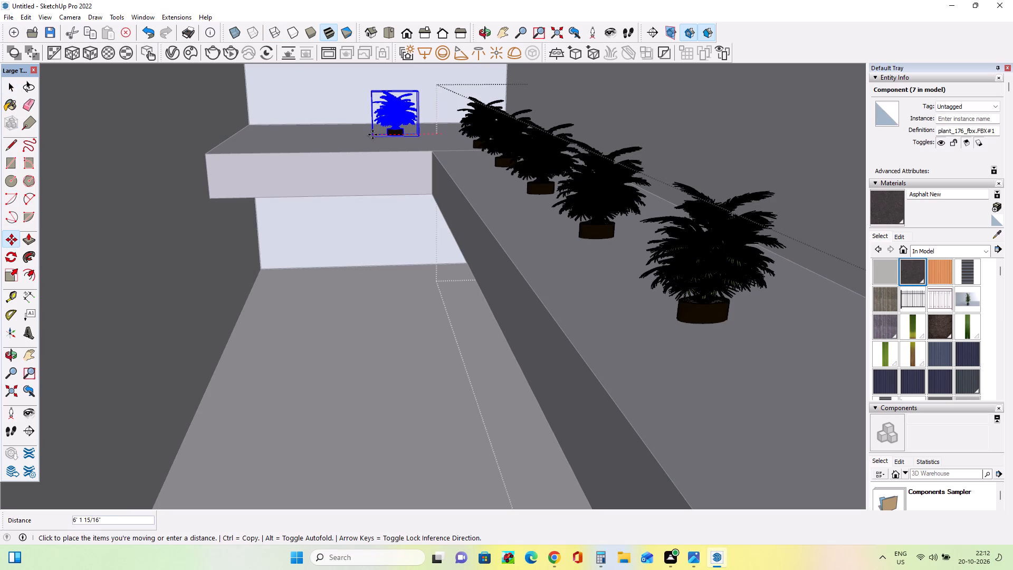
click(372, 135)
Copy the plant on the back ledge twice along the ledge, spaced about 5' 8" and 4' 6".
click(372, 135)
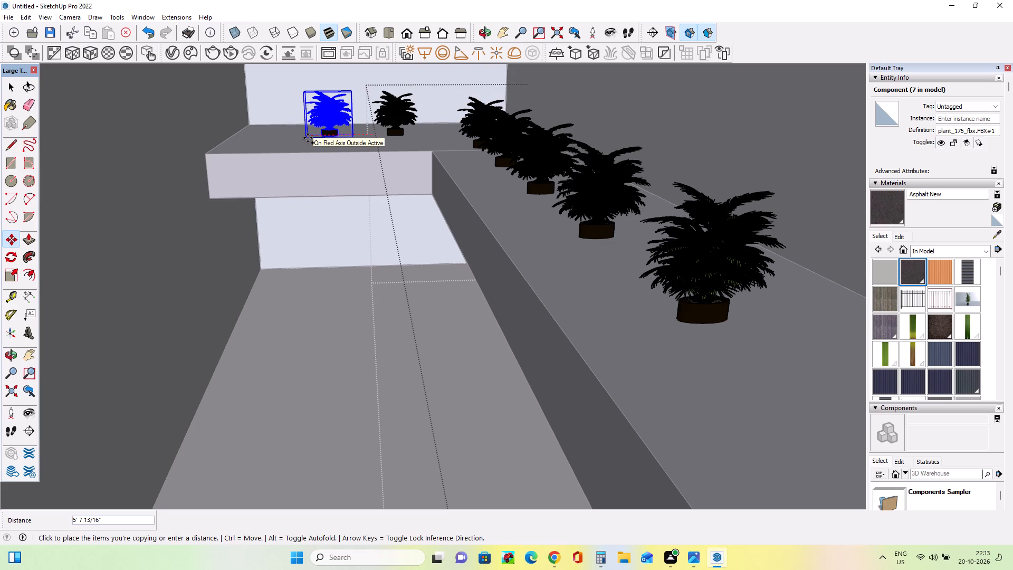
click(308, 138)
click(308, 138)
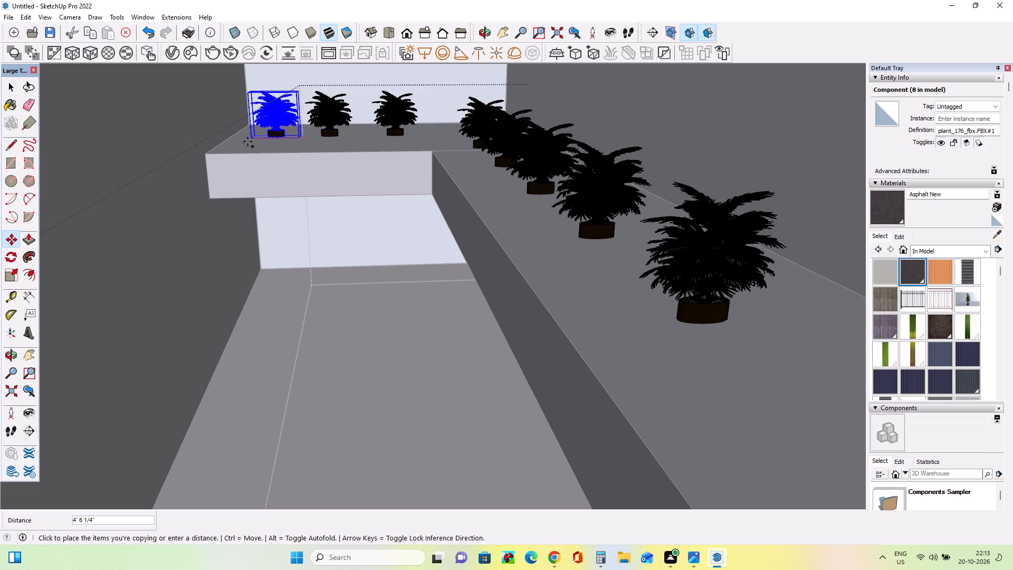
click(247, 141)
Check the planted top-floor ledges from the front and examine the plant placement in the reference photo.
scroll(277, 160, down, 12)
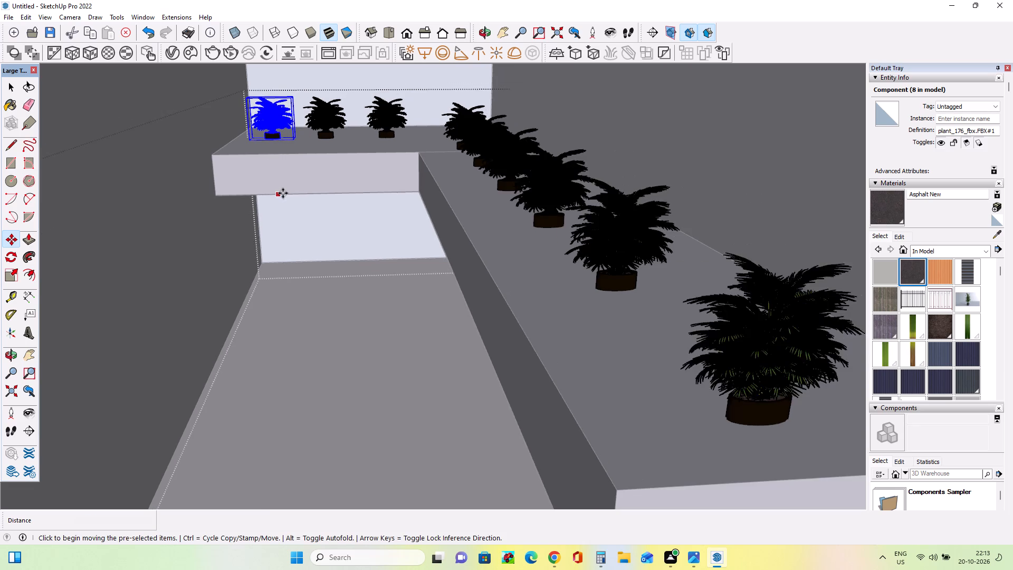
scroll(286, 201, down, 4)
scroll(393, 213, down, 15)
scroll(477, 221, down, 5)
scroll(489, 237, up, 1)
scroll(487, 239, down, 1)
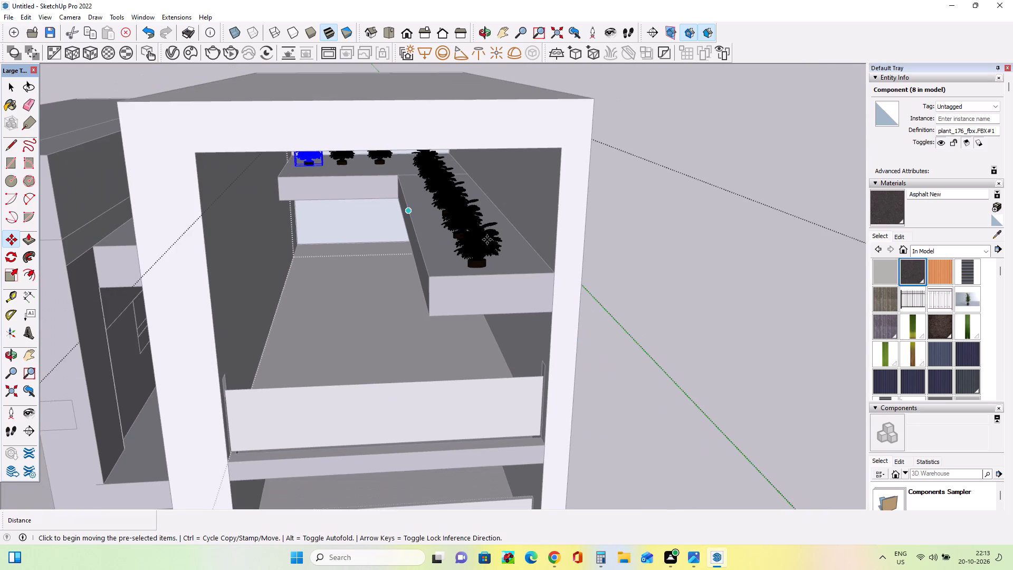
middle_drag(510, 256, 511, 196)
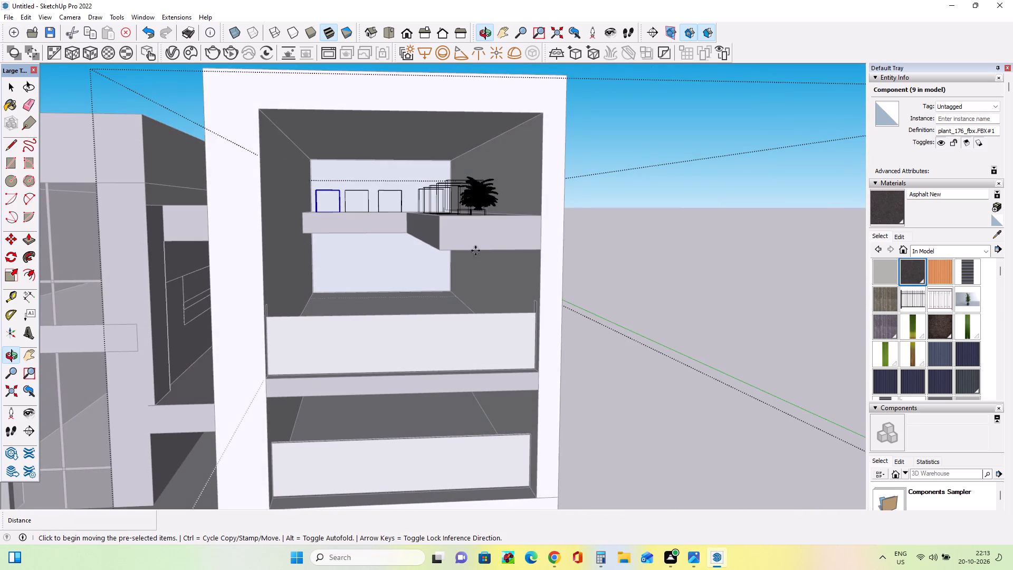
scroll(447, 259, down, 3)
middle_drag(488, 326, 461, 316)
scroll(461, 254, down, 4)
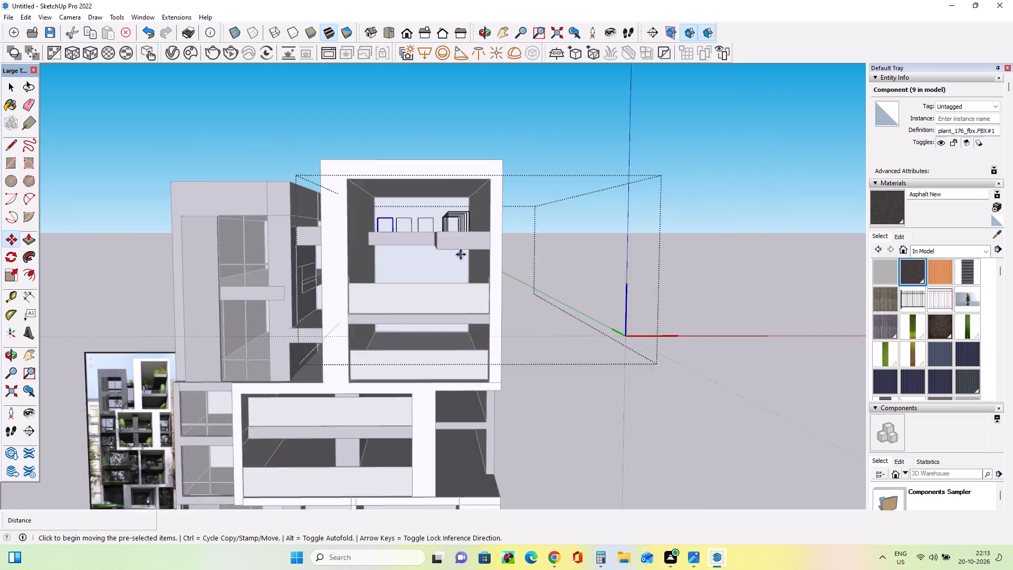
scroll(462, 255, down, 4)
scroll(240, 405, up, 4)
scroll(265, 368, up, 7)
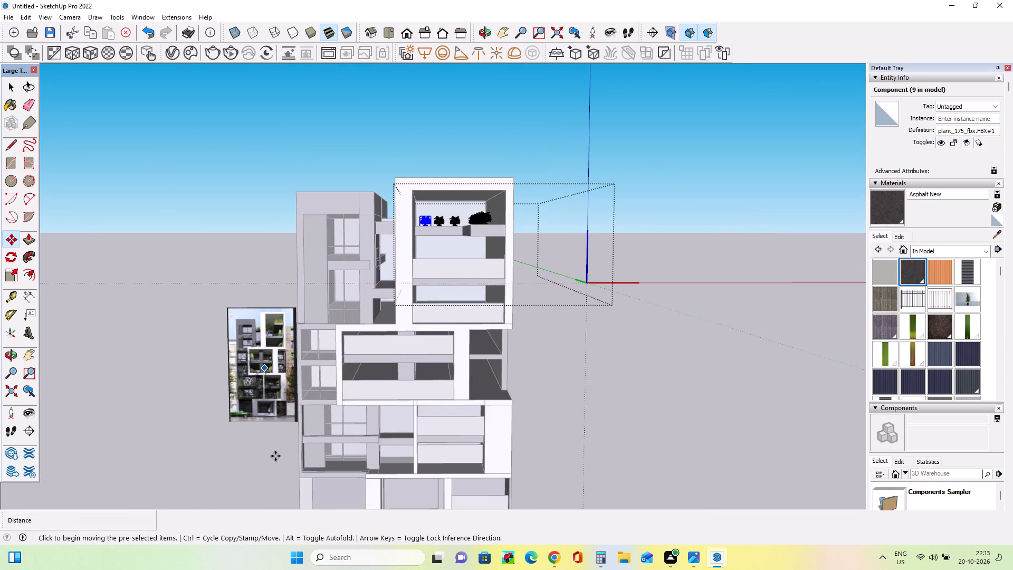
scroll(275, 456, up, 20)
scroll(275, 456, up, 11)
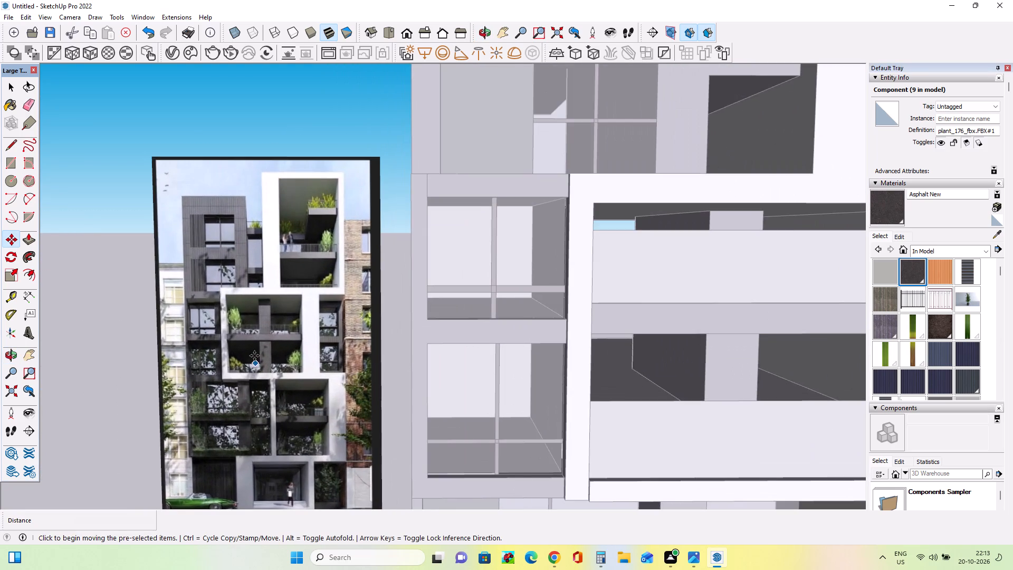
scroll(230, 345, down, 9)
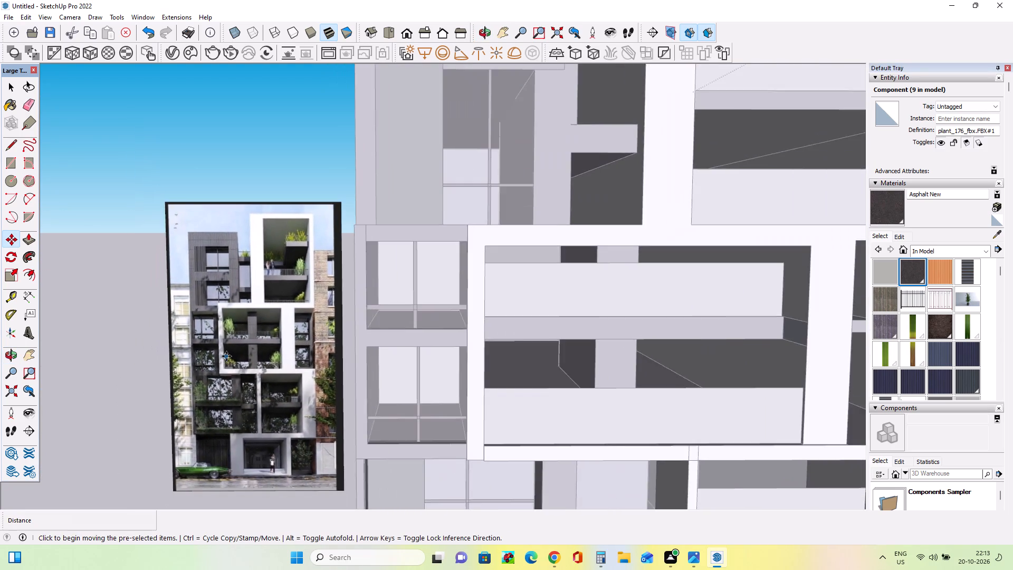
Examine the plant placement in the reference photo and compare it with the building's balconies and ledges.
scroll(226, 356, down, 5)
middle_drag(336, 311, 332, 333)
scroll(279, 306, up, 6)
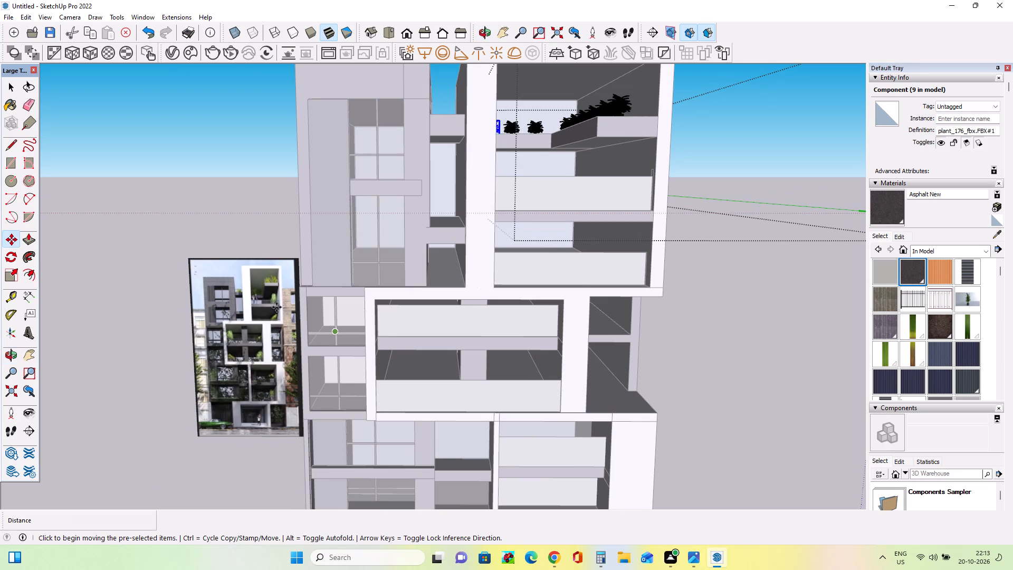
scroll(276, 307, up, 20)
scroll(276, 307, up, 1)
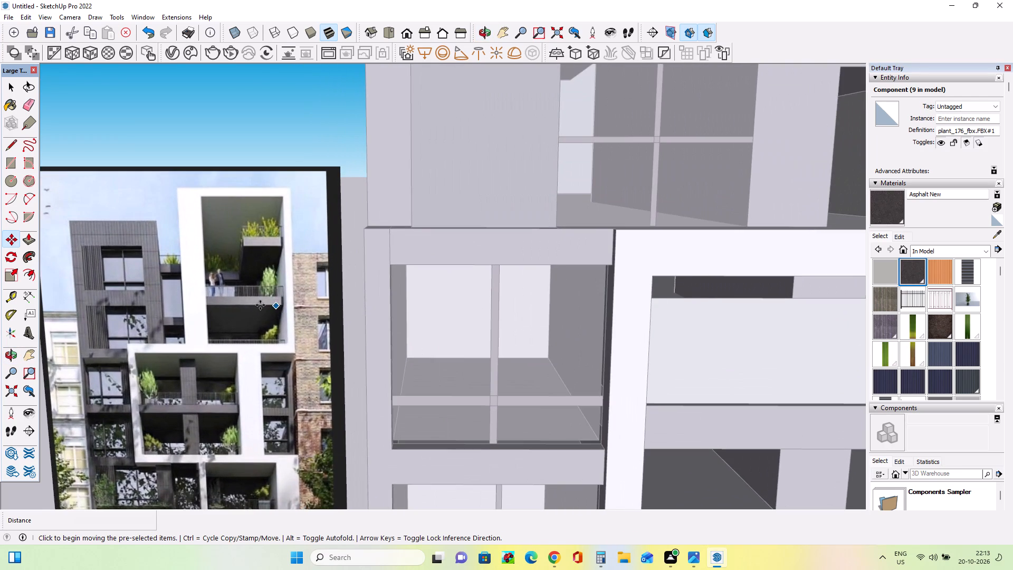
scroll(257, 305, down, 5)
scroll(254, 305, down, 20)
scroll(254, 305, down, 1)
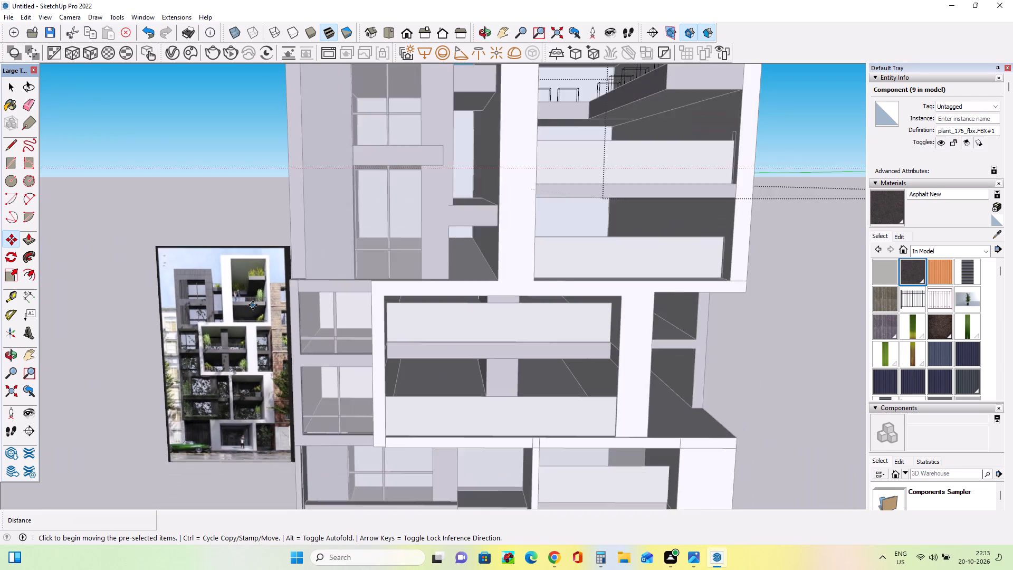
scroll(253, 305, down, 2)
middle_drag(514, 207, 511, 235)
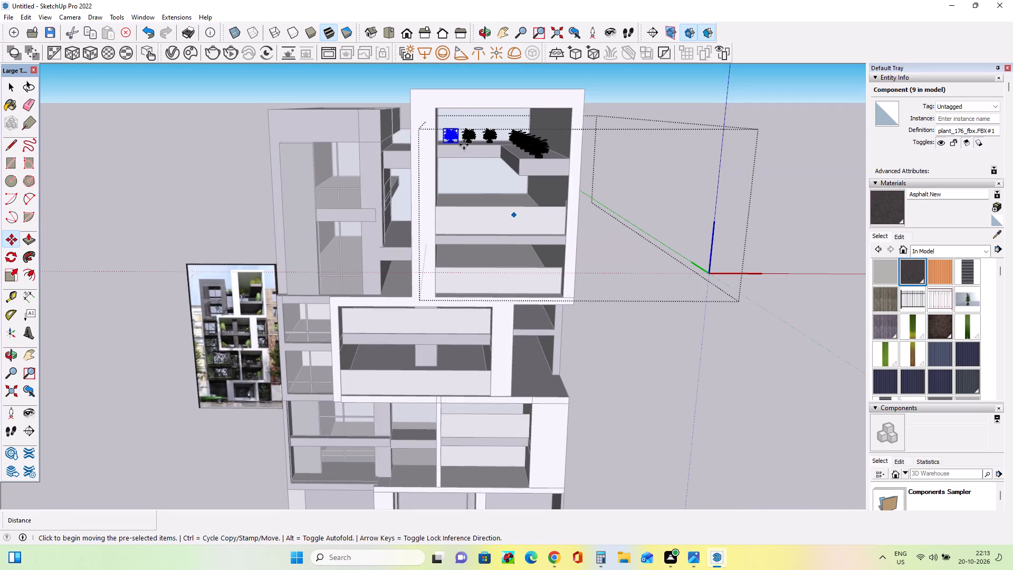
Move the selected plant about 59' 7" from the top back ledge to the balcony below, and adjust its position by about 2' 6".
click(458, 142)
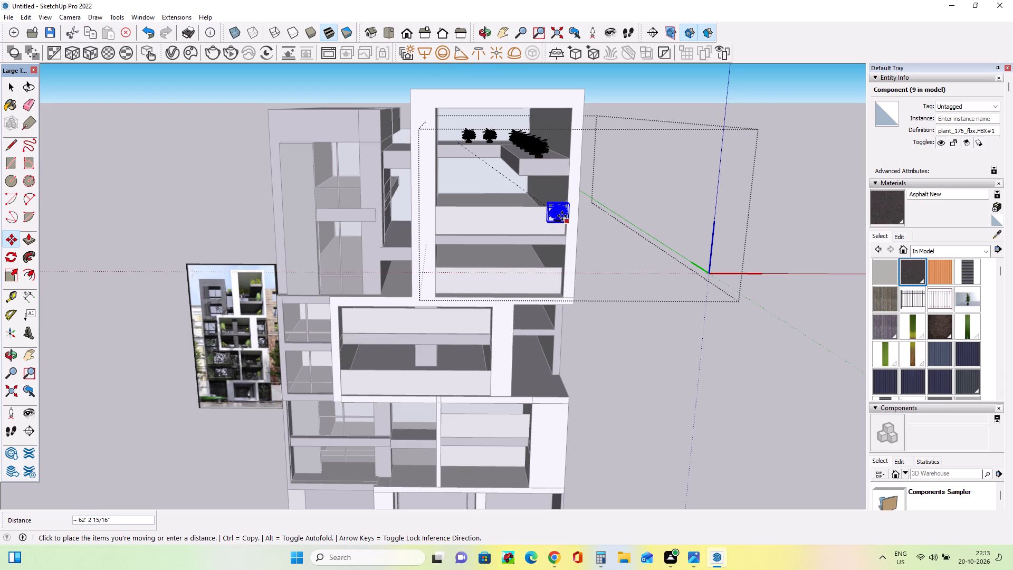
click(552, 211)
scroll(529, 201, up, 4)
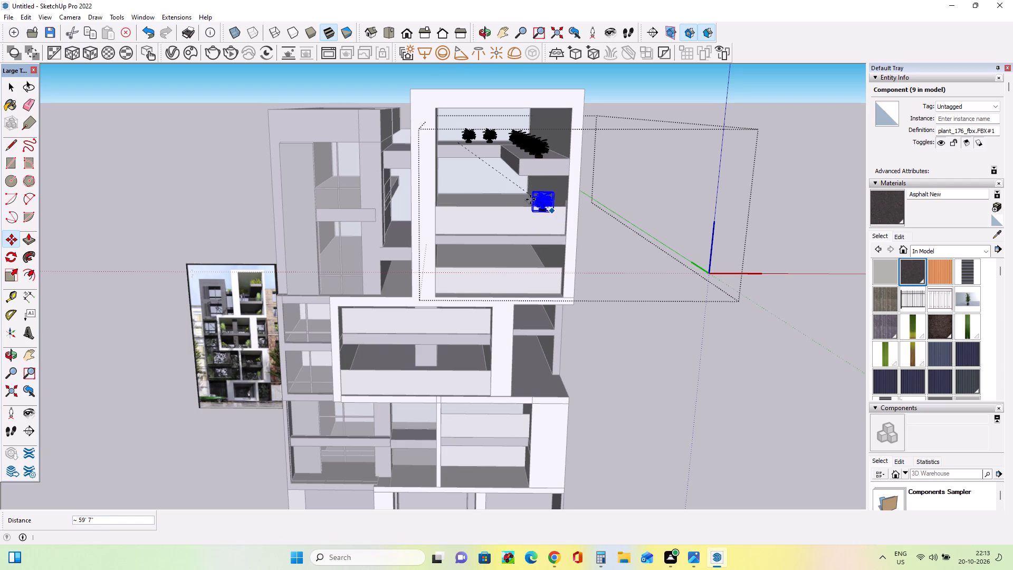
scroll(532, 204, up, 8)
middle_drag(534, 217, 585, 288)
click(555, 248)
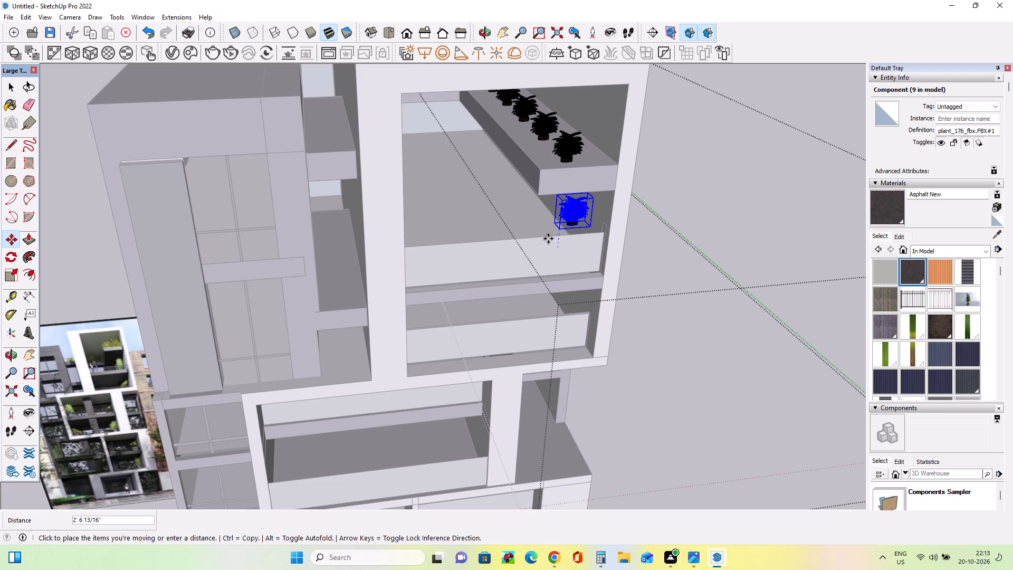
click(542, 235)
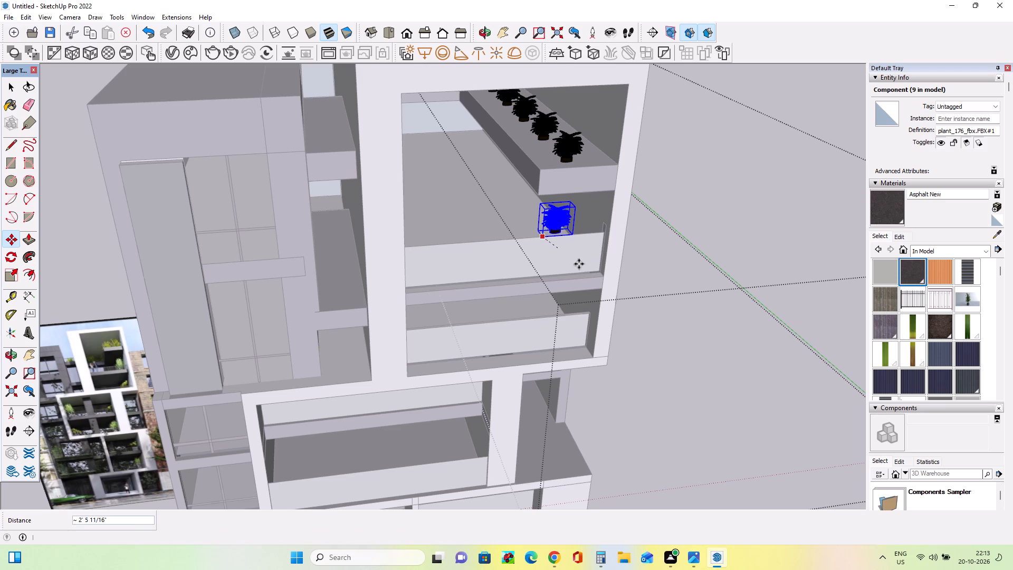
Copy the balcony plant about 13' 10" straight down to the next balcony of the tall white frame.
click(572, 232)
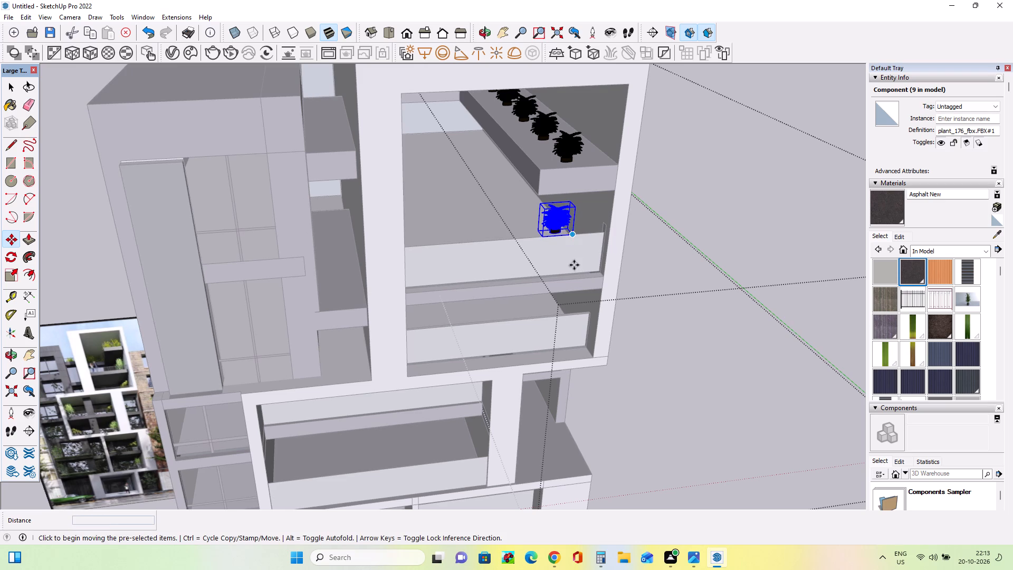
click(569, 312)
Copy the lower balcony's plant about 37' 8" over to the upper ledge in the narrow recess beside the white frame.
middle_drag(571, 330, 569, 253)
scroll(549, 290, up, 9)
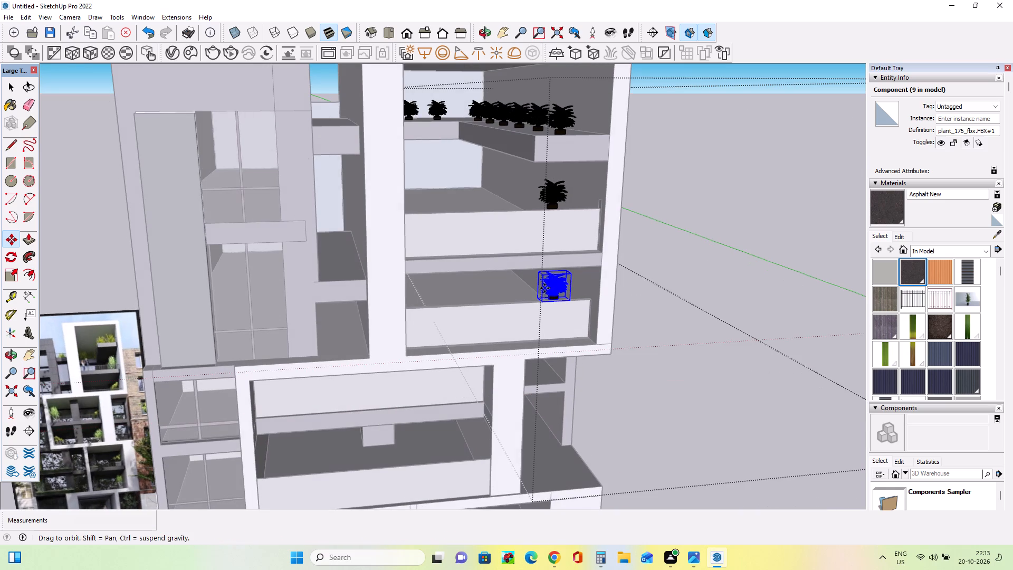
scroll(550, 296, up, 1)
middle_drag(550, 297, 435, 277)
middle_drag(543, 291, 473, 299)
middle_drag(473, 299, 472, 299)
middle_drag(503, 284, 596, 270)
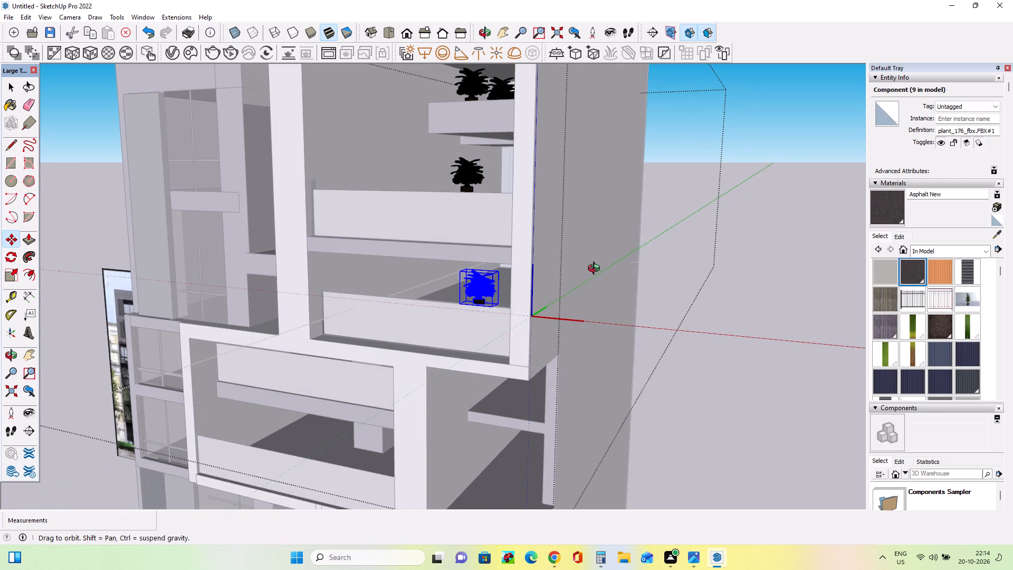
middle_drag(596, 270, 616, 271)
scroll(600, 274, down, 3)
middle_drag(600, 280, 600, 291)
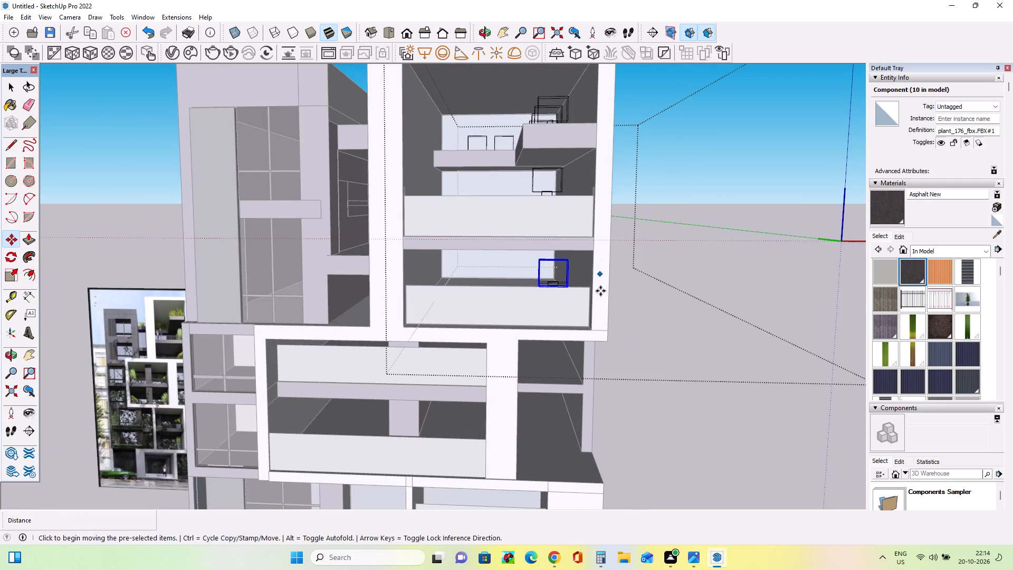
middle_drag(600, 291, 604, 303)
click(571, 290)
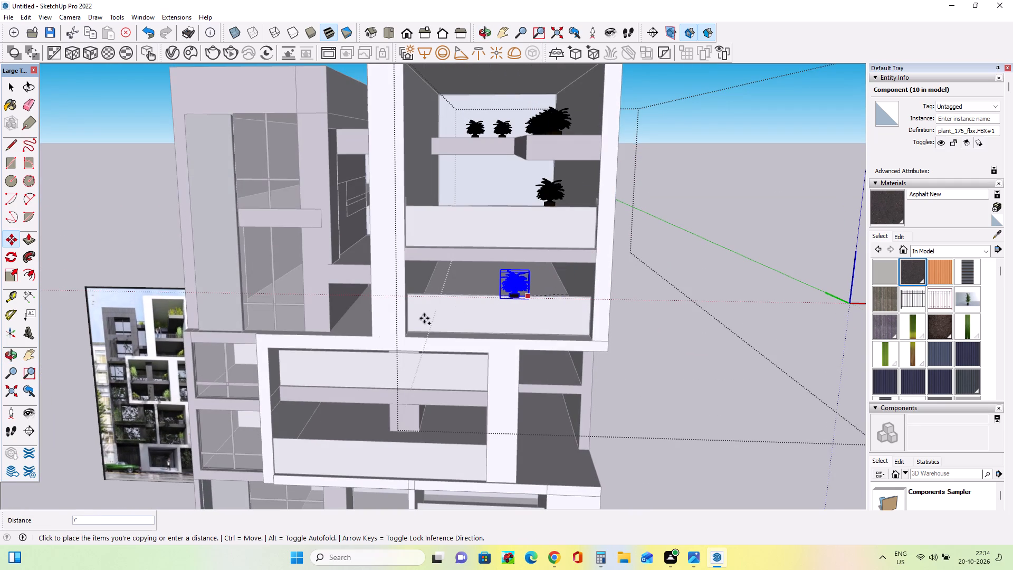
middle_drag(350, 320, 457, 297)
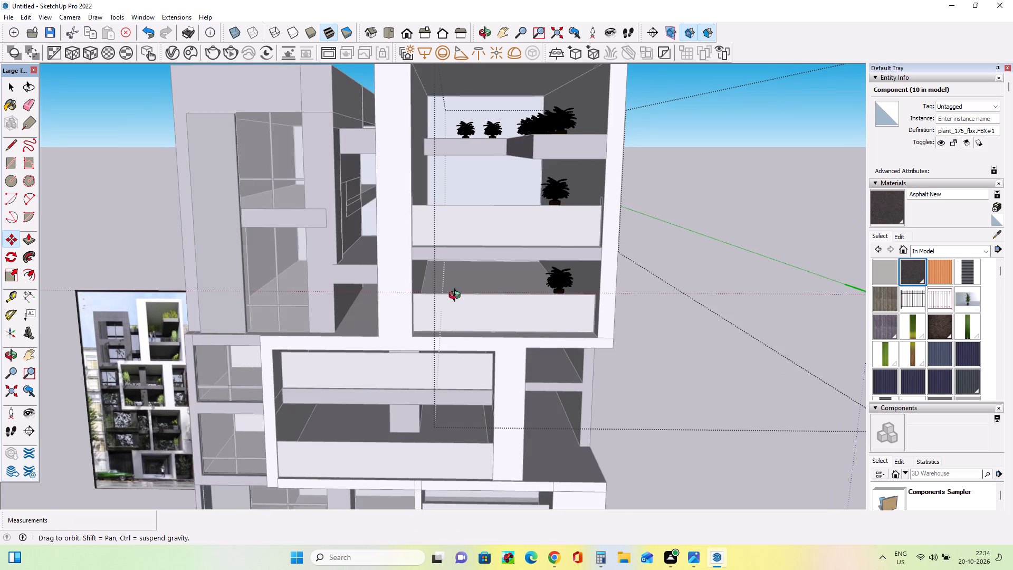
middle_drag(457, 297, 480, 312)
middle_drag(395, 113, 393, 117)
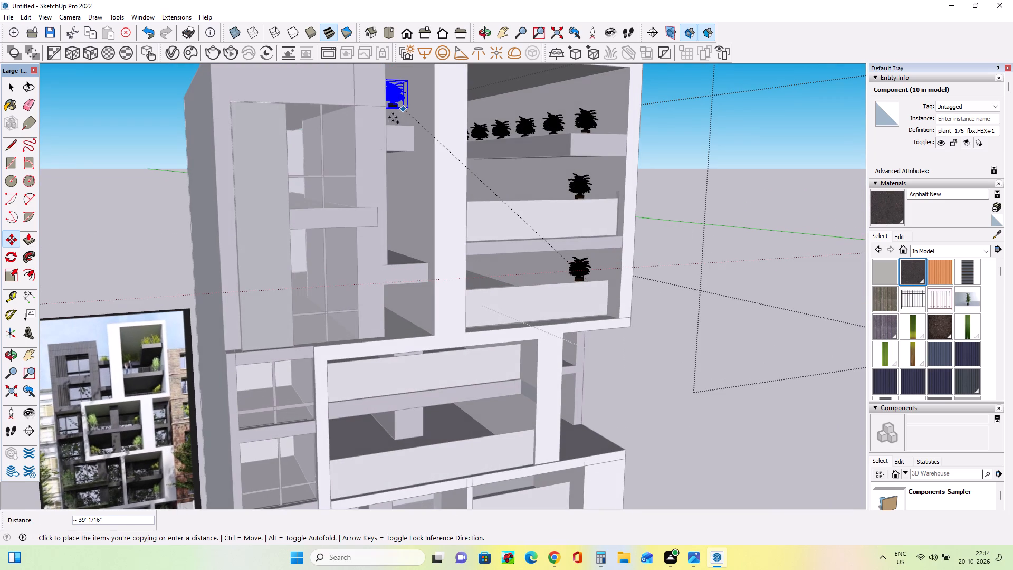
middle_drag(393, 117, 323, 178)
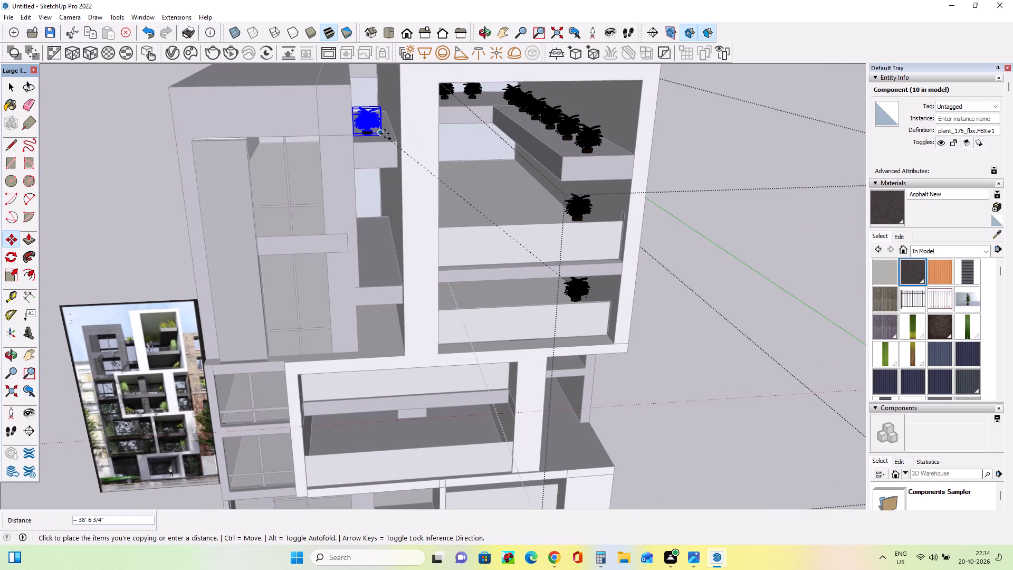
click(385, 136)
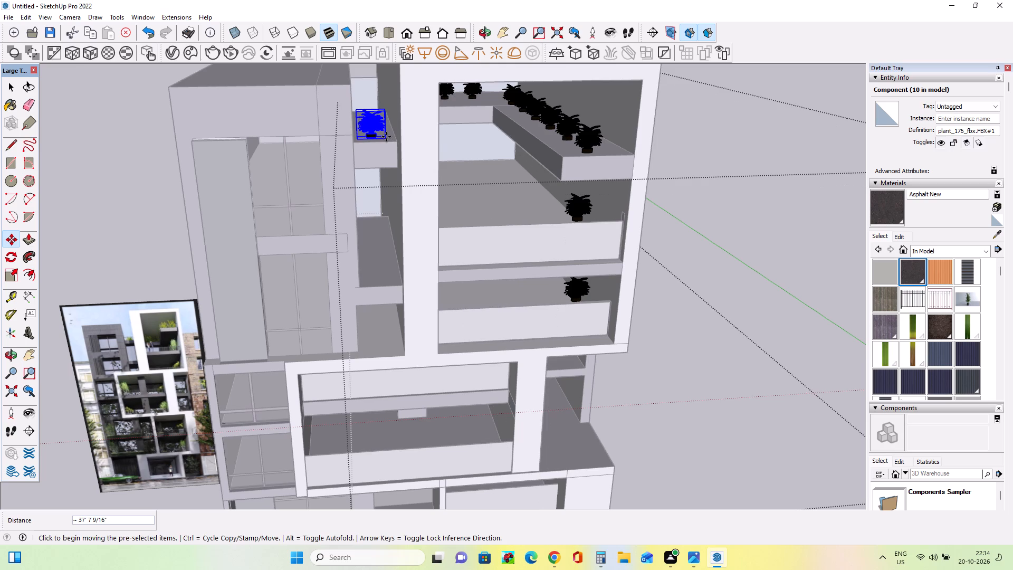
Copy the narrow recess's plant about 13' 4" straight down toward the recess's lower ledge.
click(386, 137)
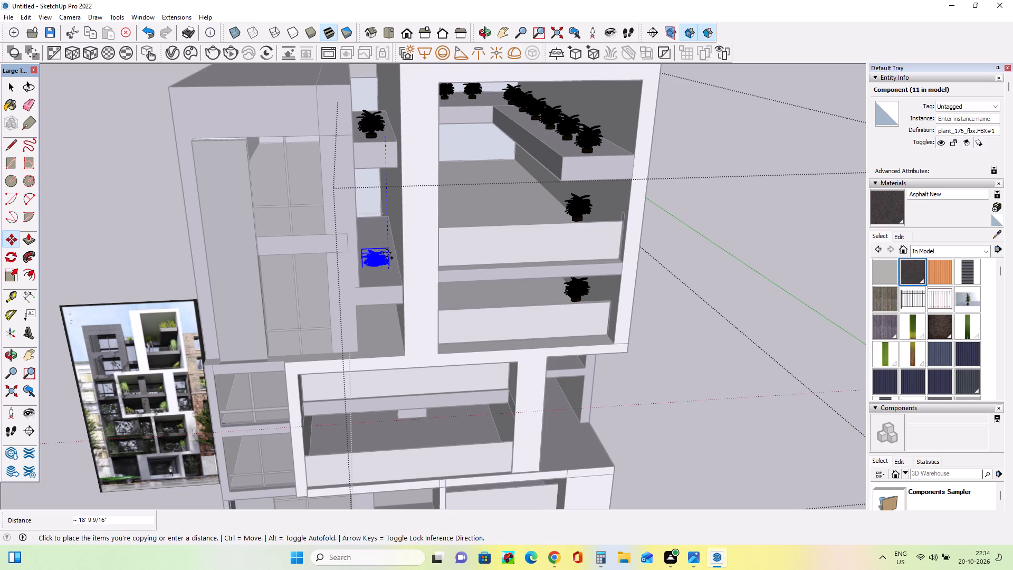
click(384, 227)
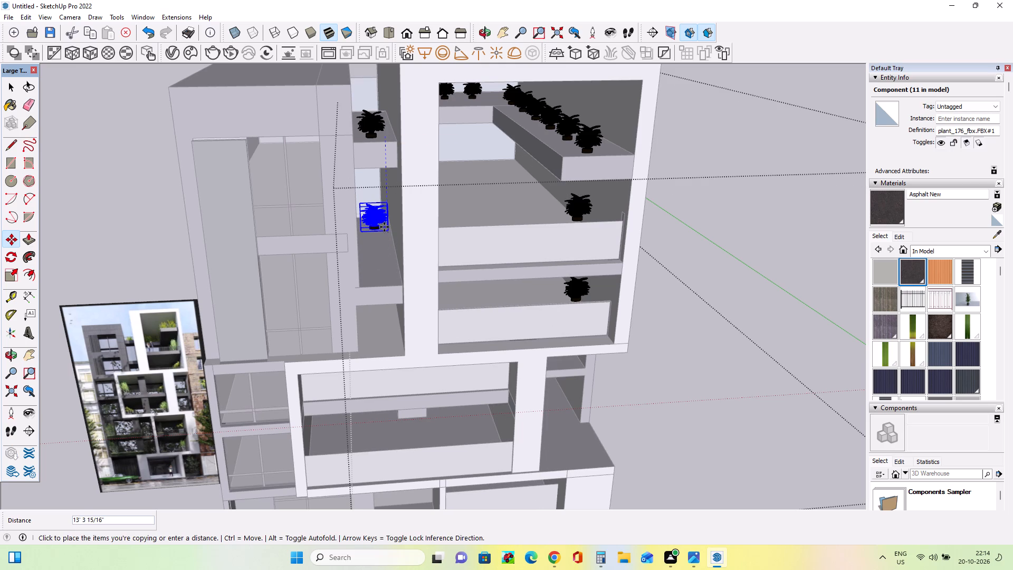
Move the recess's lower plant about 15' 10" toward the facade front, and lower it about 4' 4" to the ledge level.
click(387, 227)
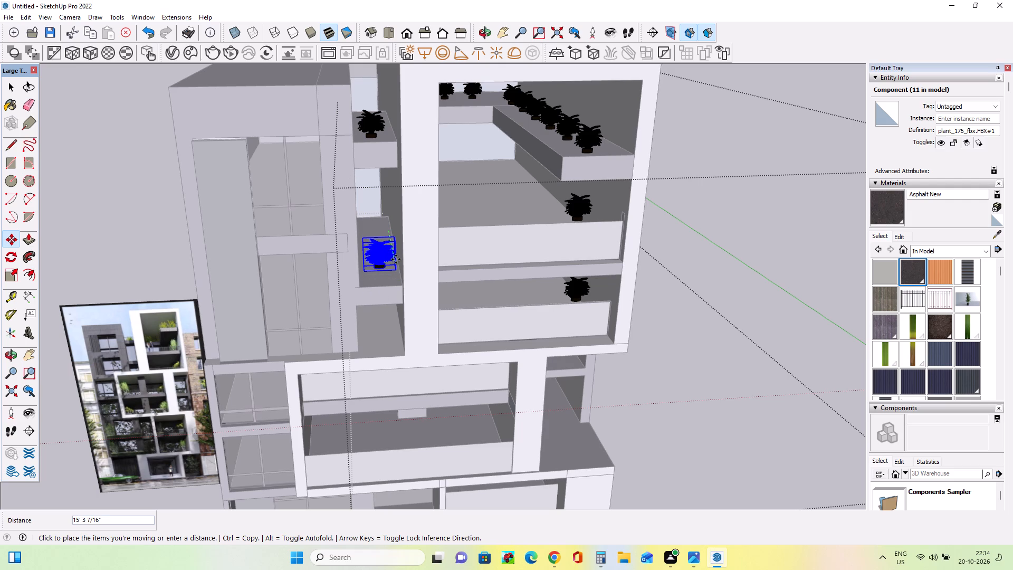
click(394, 261)
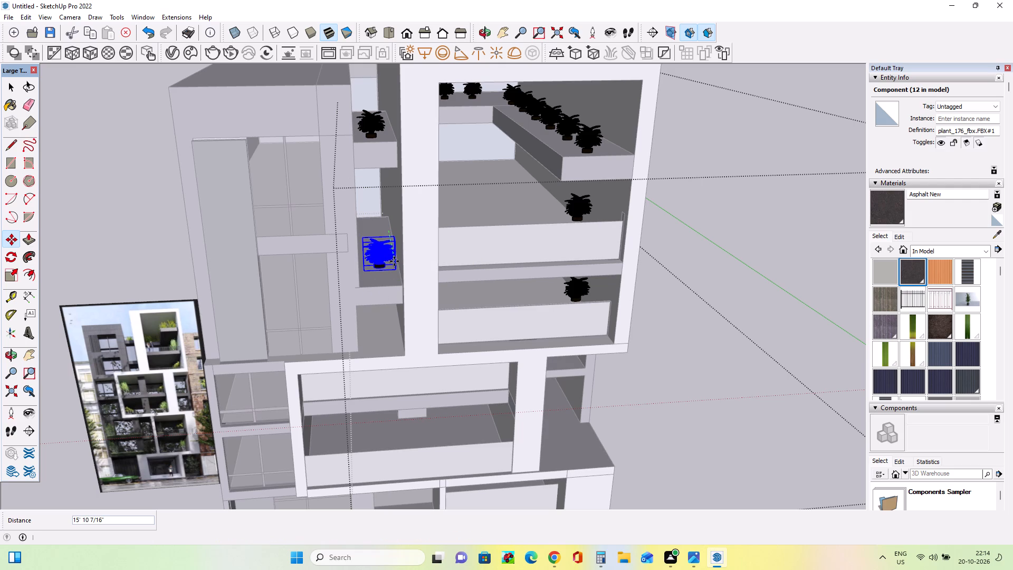
middle_drag(420, 320, 406, 241)
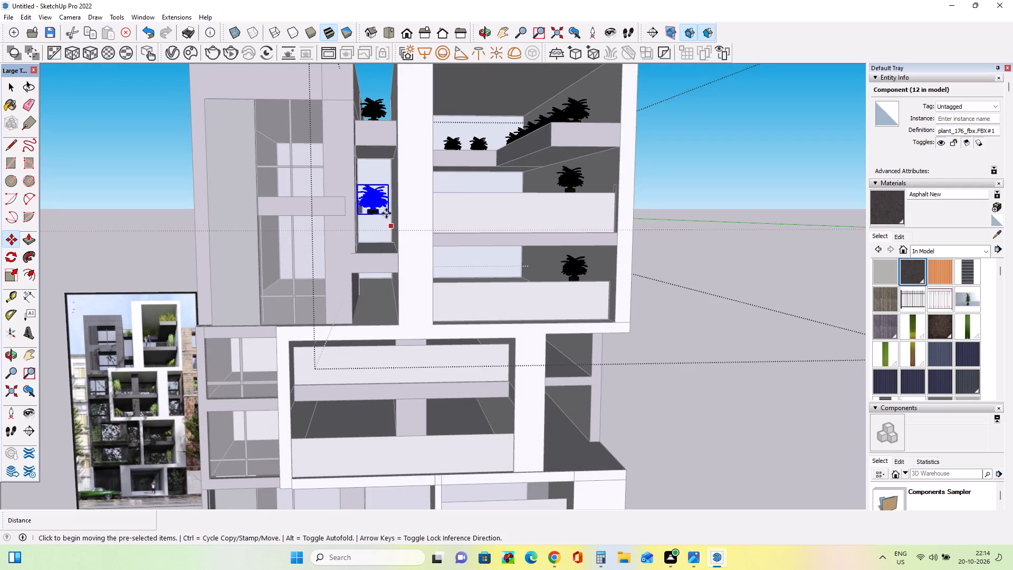
click(386, 213)
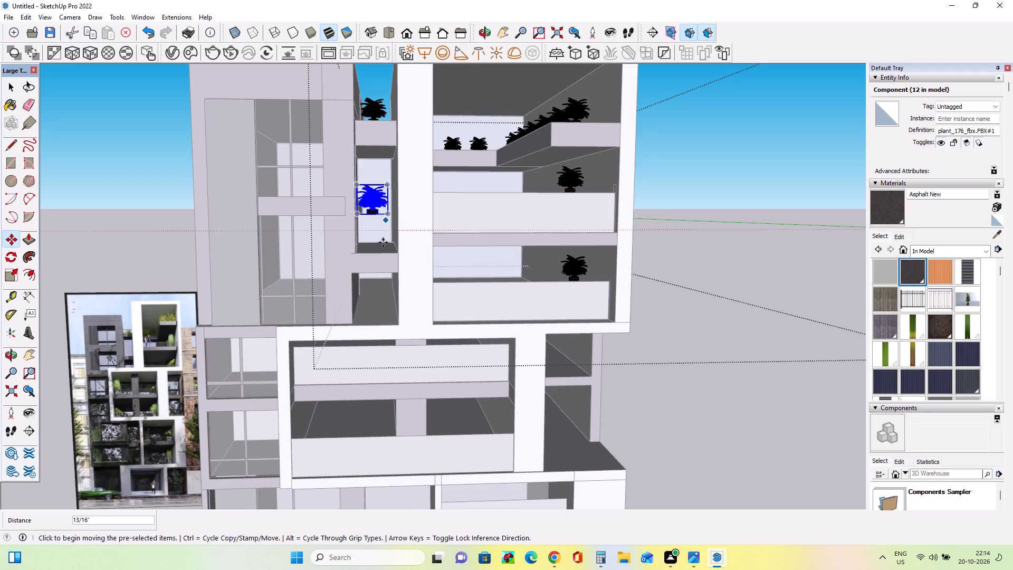
click(389, 215)
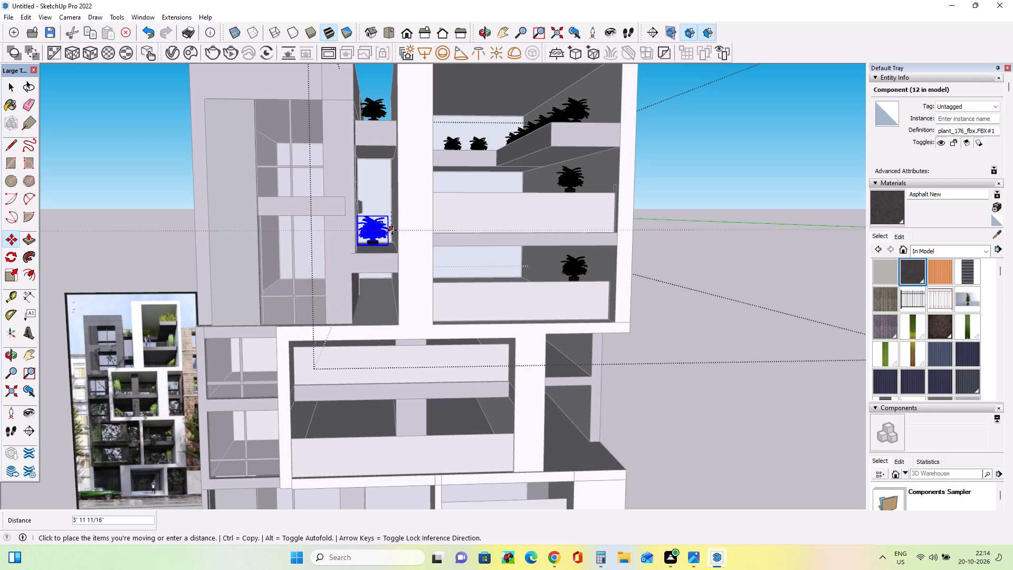
click(392, 230)
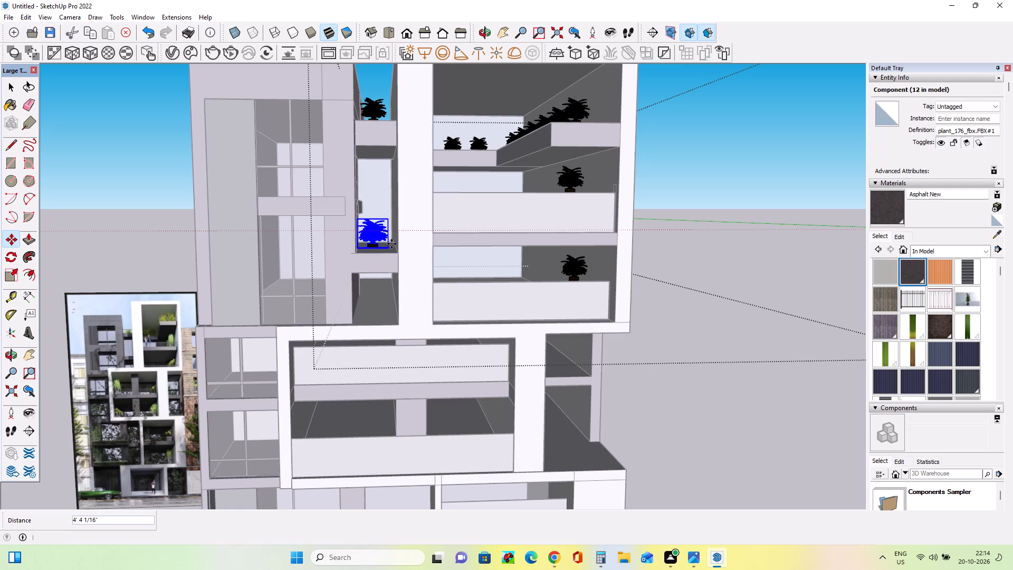
Copy the recess plant about 35' 10" toward the wide white-framed opening, and move the copy about 37' 10" onto its lower balcony.
click(389, 245)
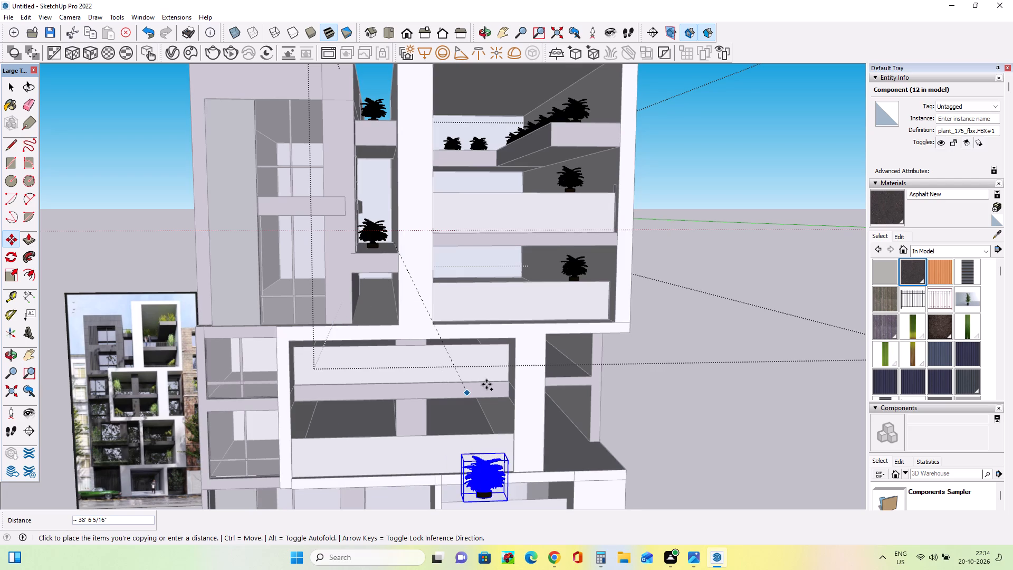
click(456, 367)
middle_drag(464, 445, 477, 446)
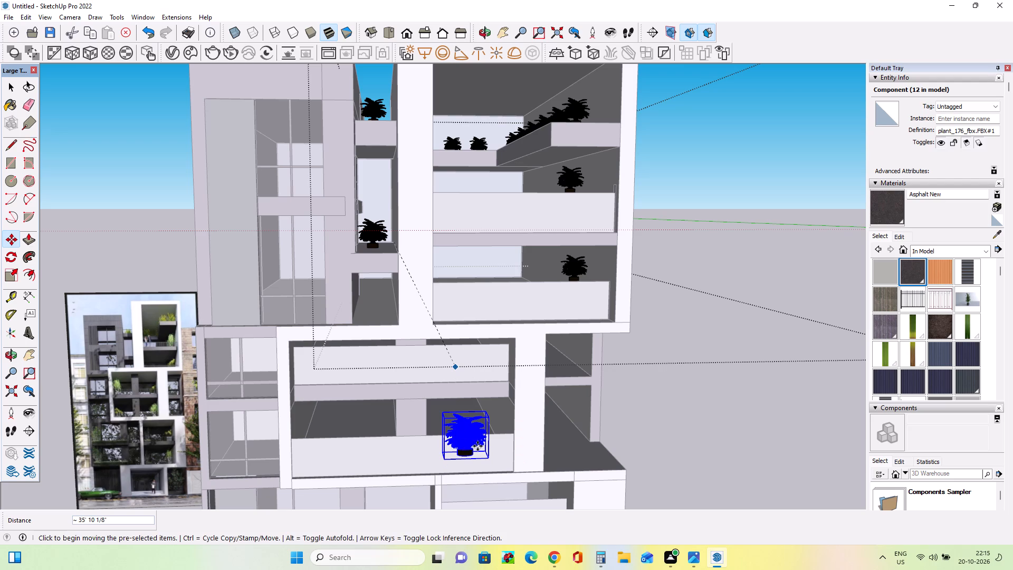
middle_drag(477, 446, 608, 455)
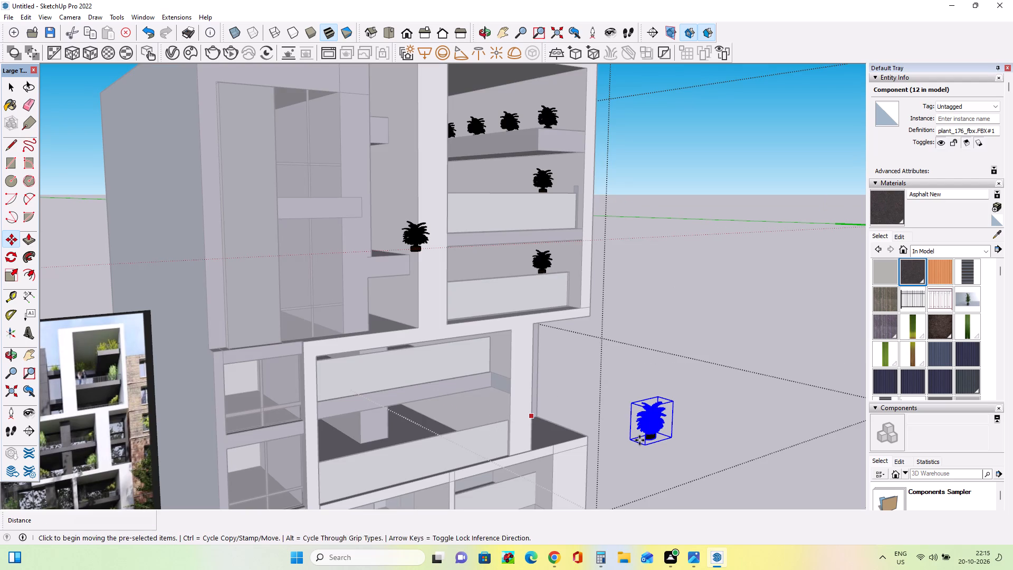
click(645, 448)
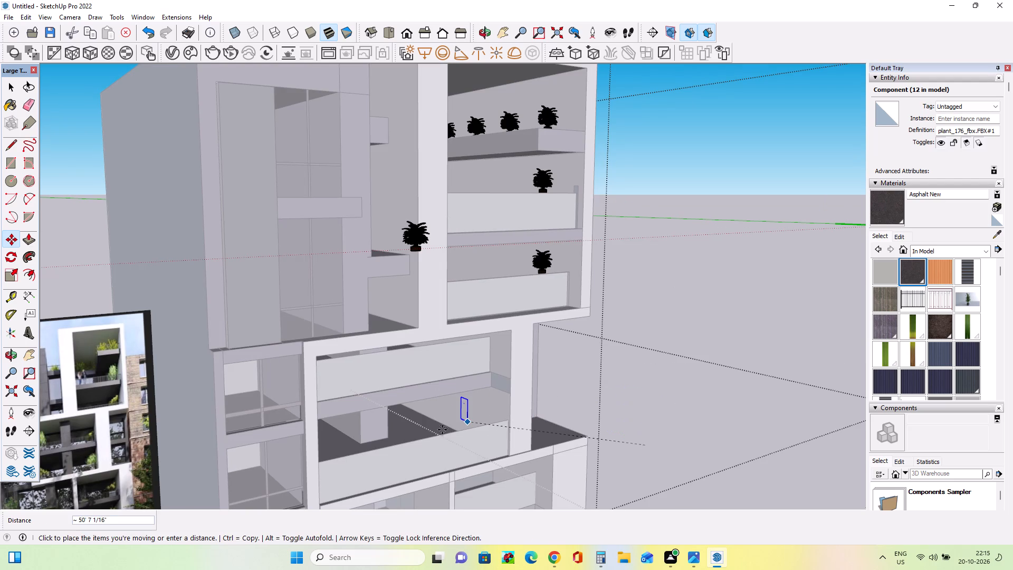
click(438, 441)
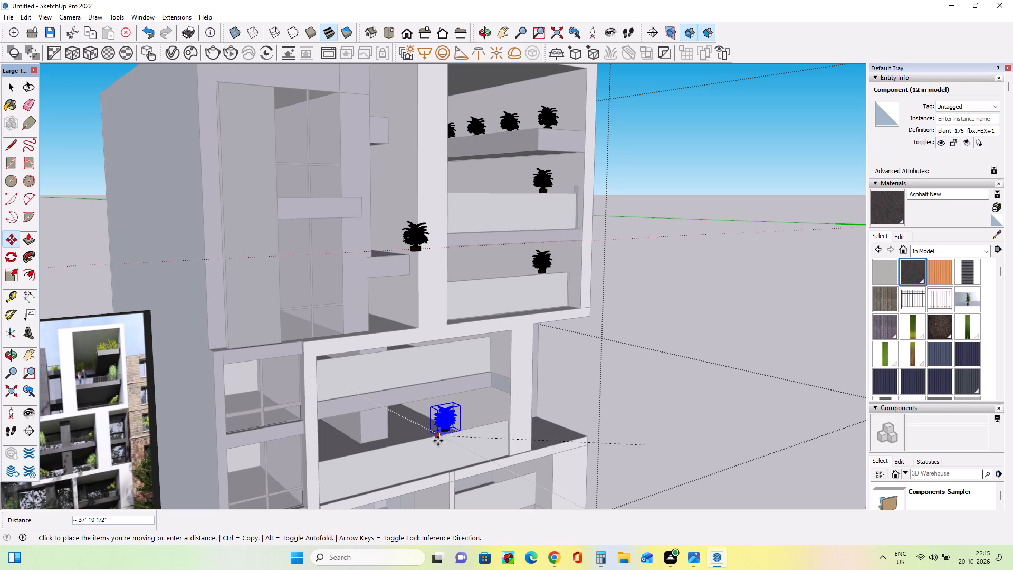
Move the wide balcony's plant about 5' 1" sideways, past the central column, behind the lower parapet.
middle_drag(530, 410, 469, 357)
middle_drag(543, 390, 436, 401)
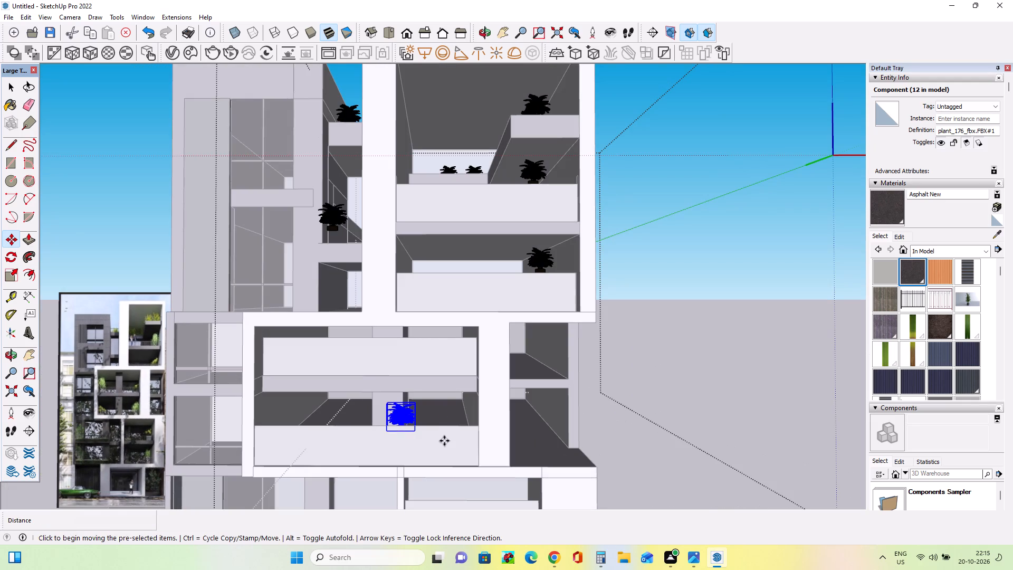
click(415, 433)
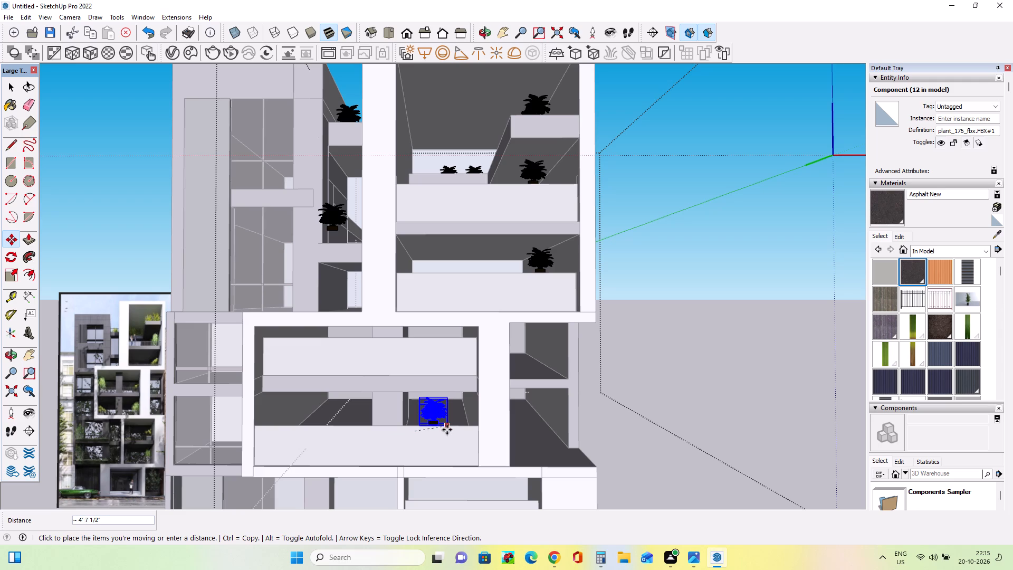
click(451, 428)
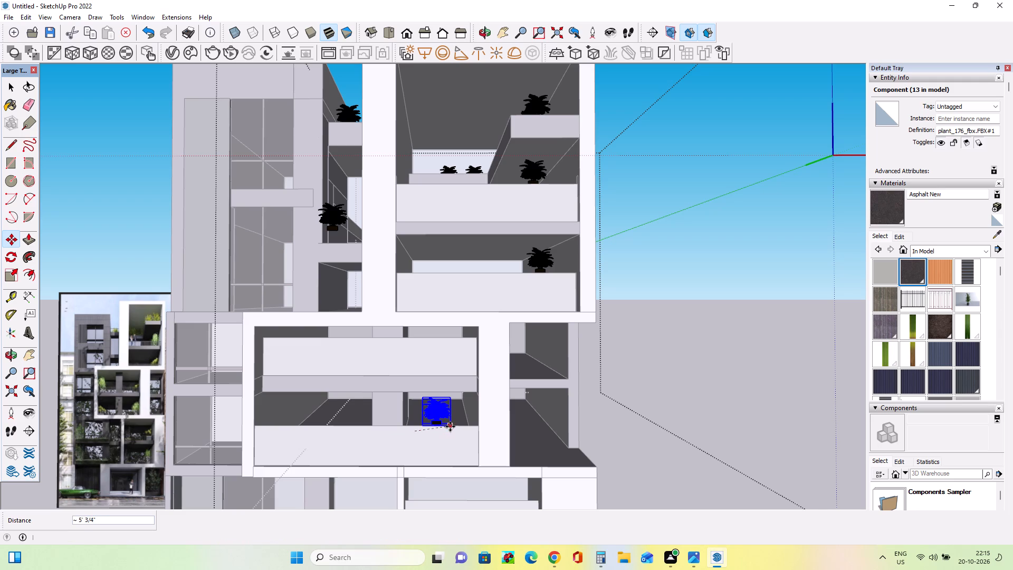
Copy the wide opening's lower-balcony plant about 23' 6" diagonally up to the far end of its upper balcony.
click(451, 426)
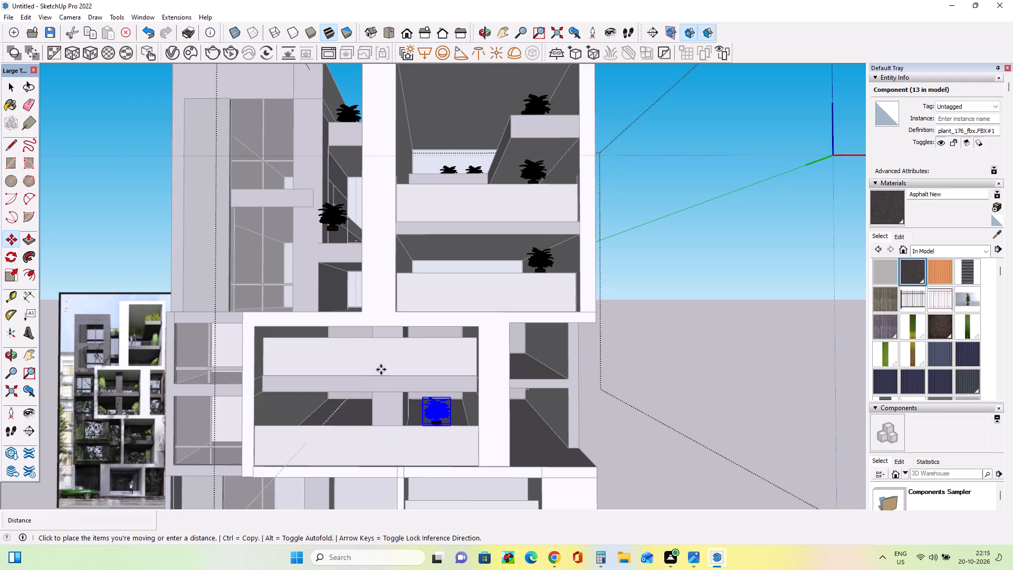
click(304, 362)
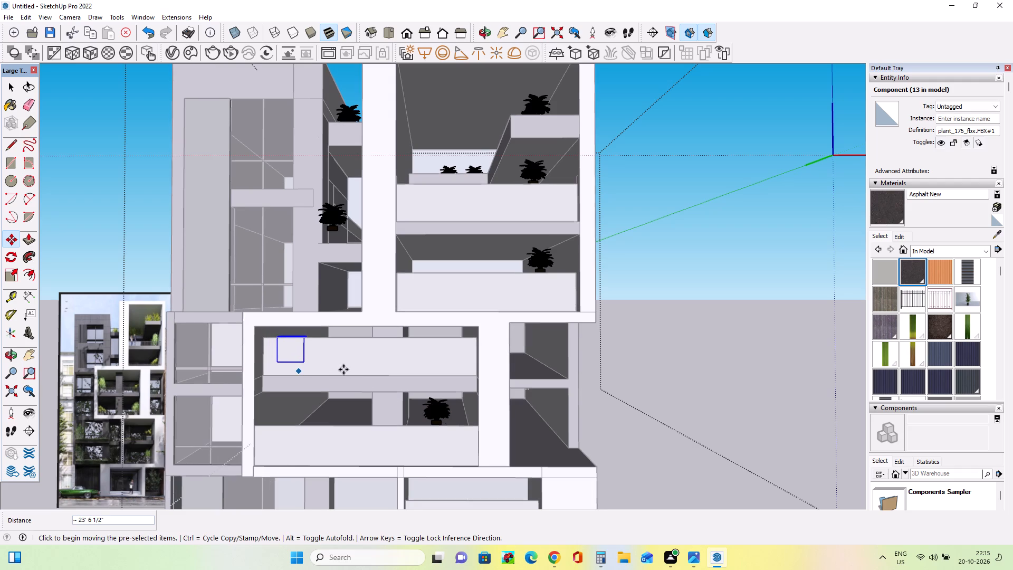
Copy the wide opening's upper-balcony plant about 55' 11" down to the ground-floor recess beside the white entrance frame.
scroll(344, 370, down, 6)
scroll(412, 367, down, 3)
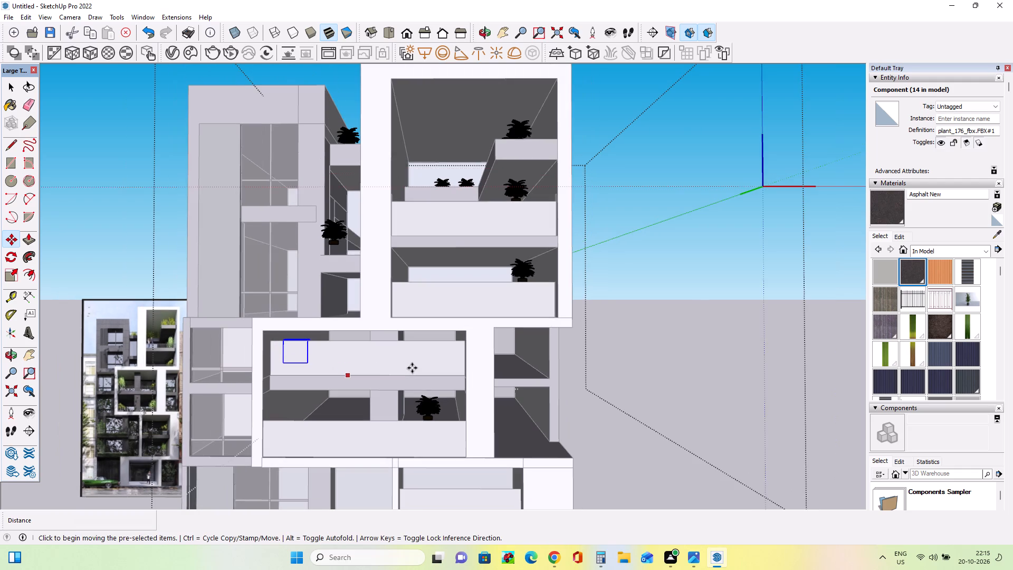
scroll(412, 368, down, 5)
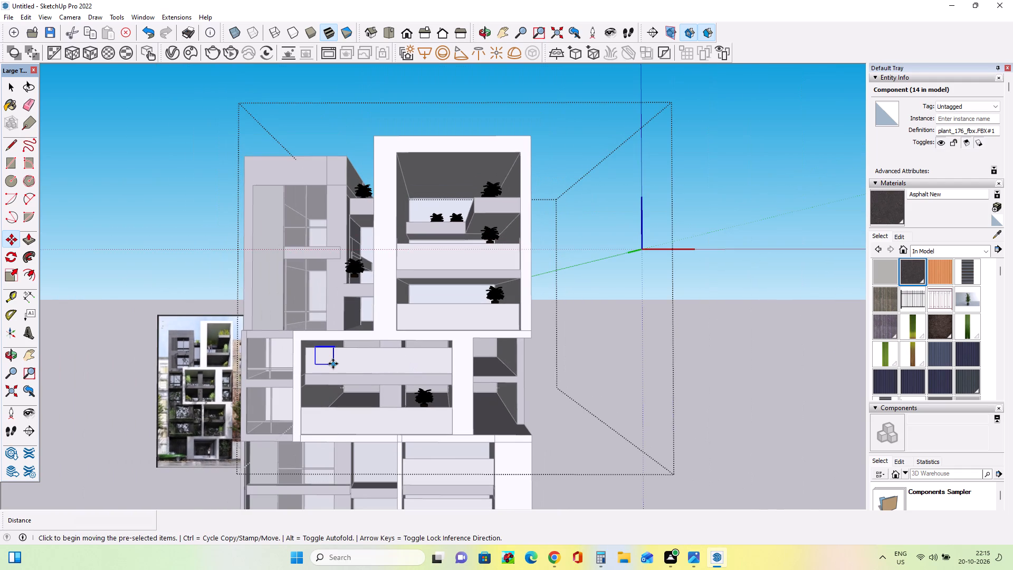
scroll(333, 364, down, 8)
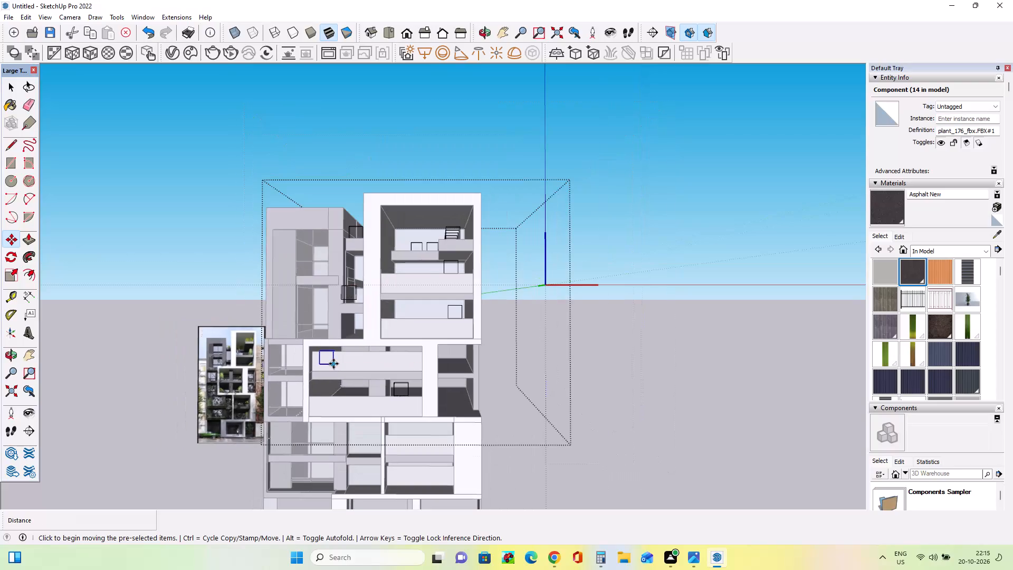
scroll(333, 364, down, 7)
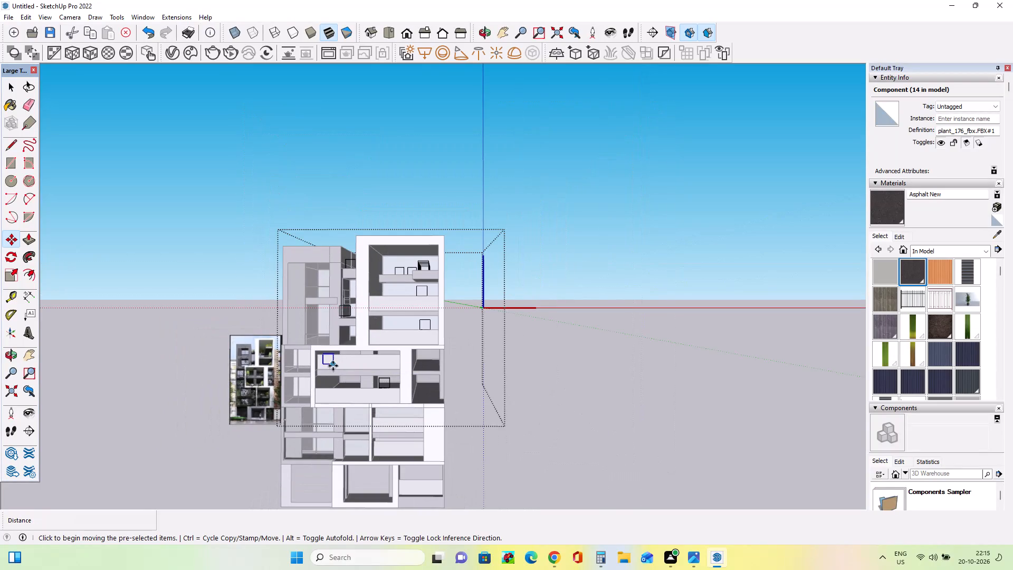
click(333, 366)
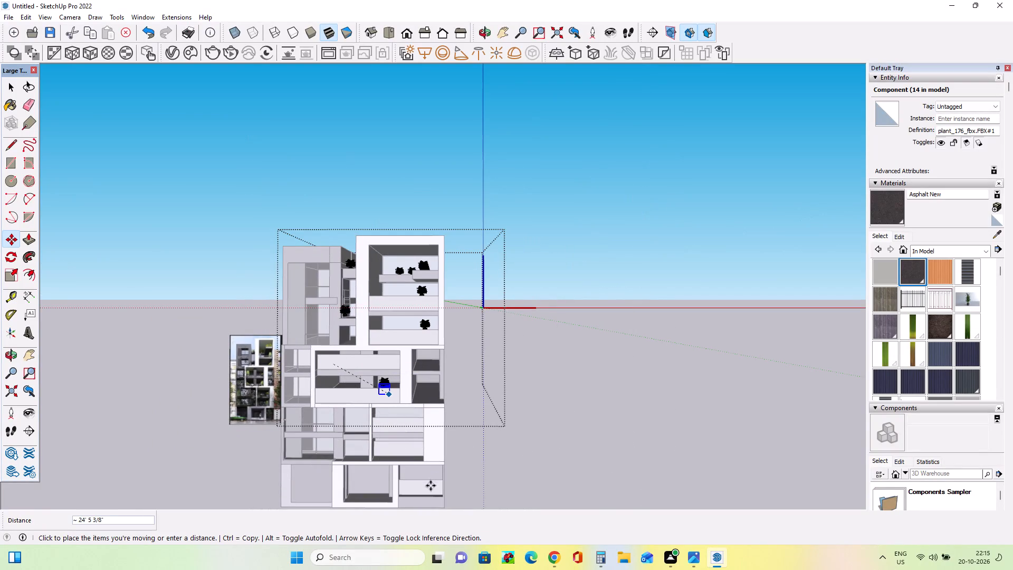
scroll(426, 487, up, 1)
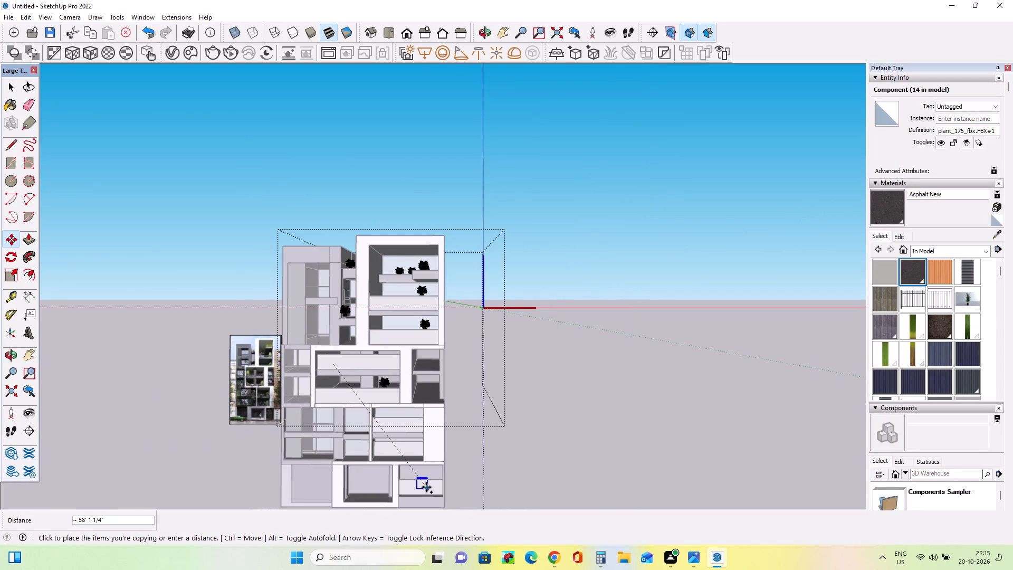
scroll(426, 487, up, 19)
scroll(426, 480, up, 2)
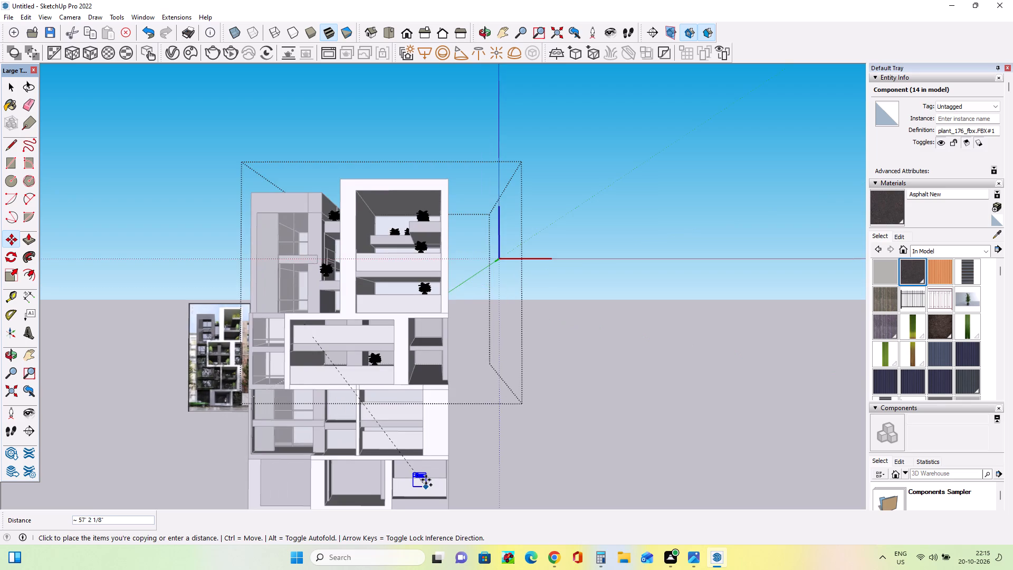
scroll(426, 480, up, 5)
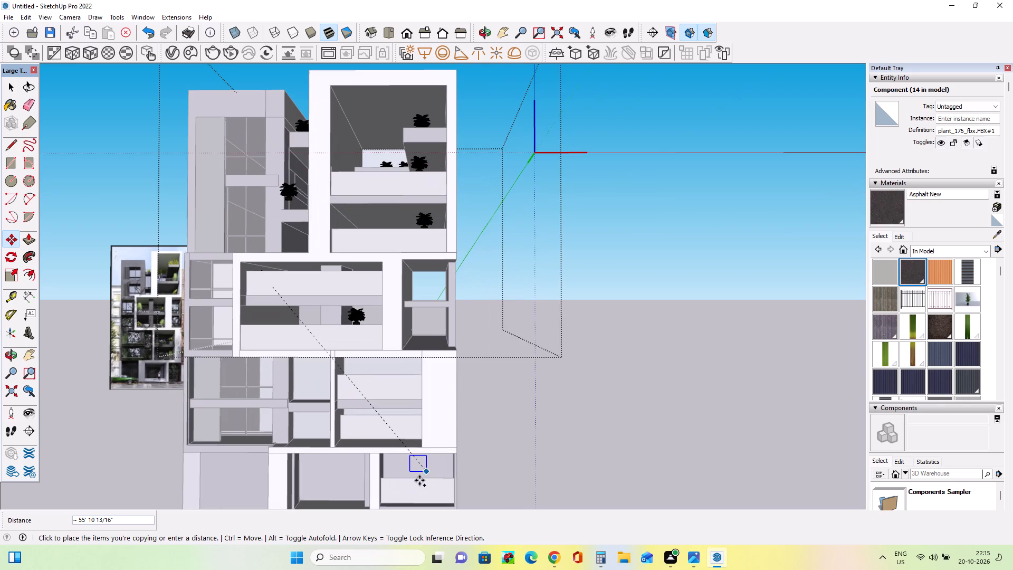
click(419, 488)
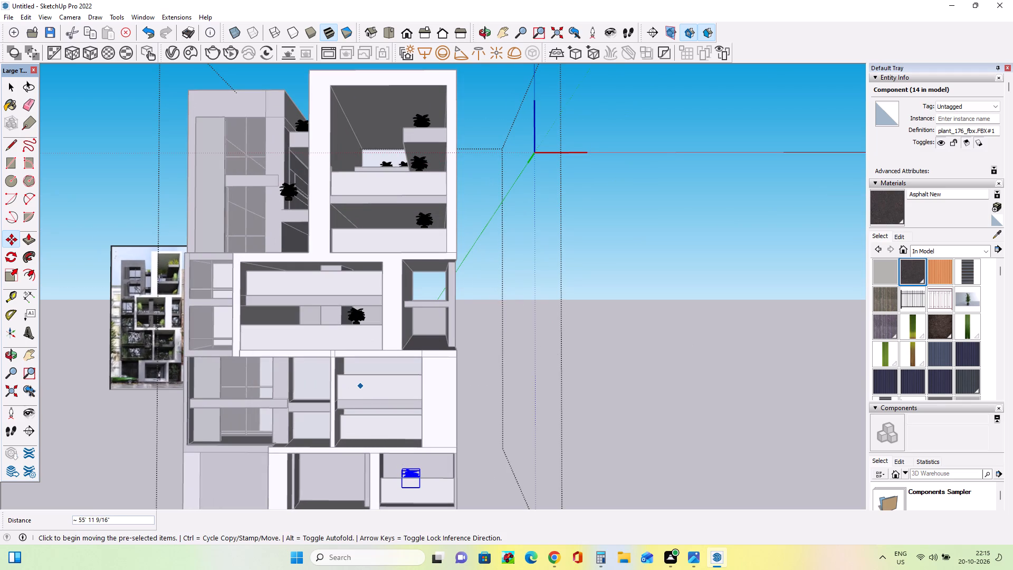
Move the ground-floor recess's plant about 2' sideways and down so it sits lower behind the parapet.
click(31, 359)
drag(343, 393, 362, 314)
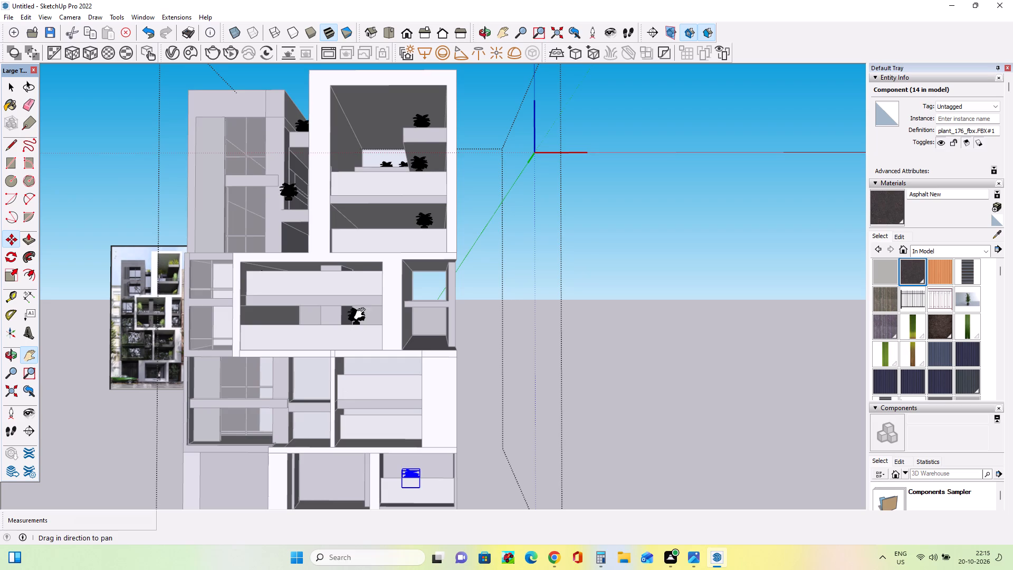
drag(362, 314, 372, 292)
scroll(438, 406, up, 9)
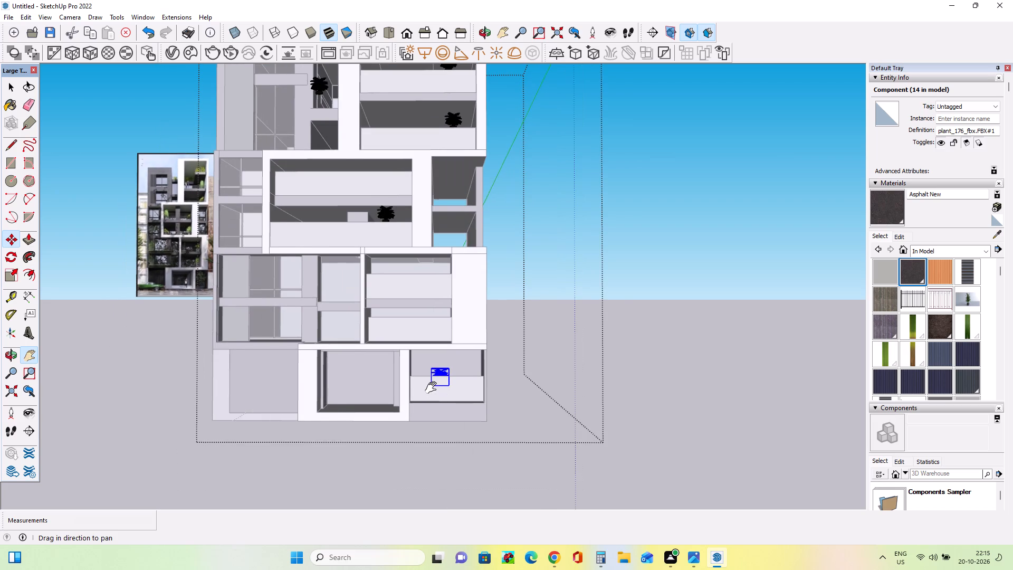
scroll(433, 388, up, 8)
middle_drag(431, 394, 416, 471)
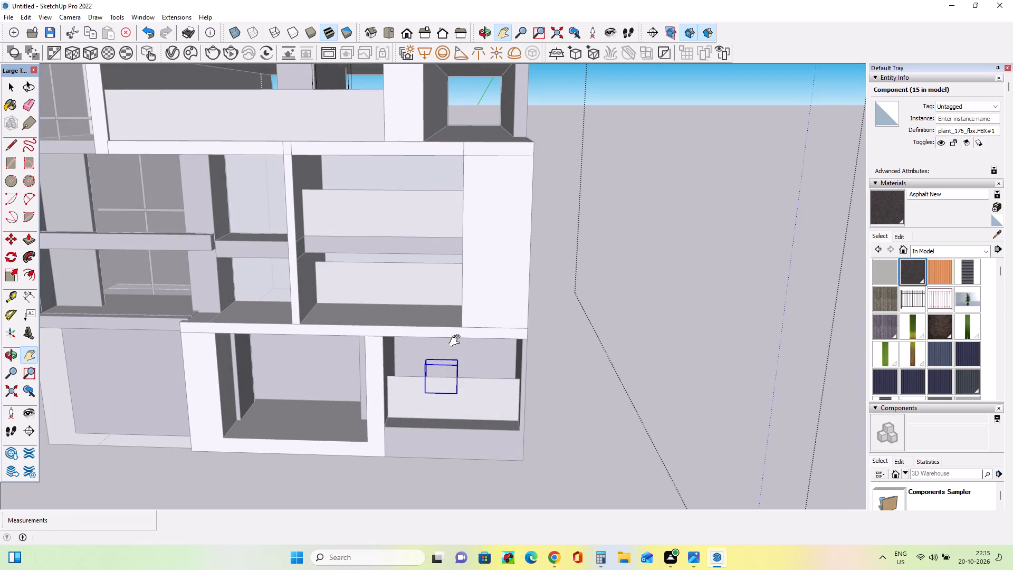
click(12, 245)
click(11, 243)
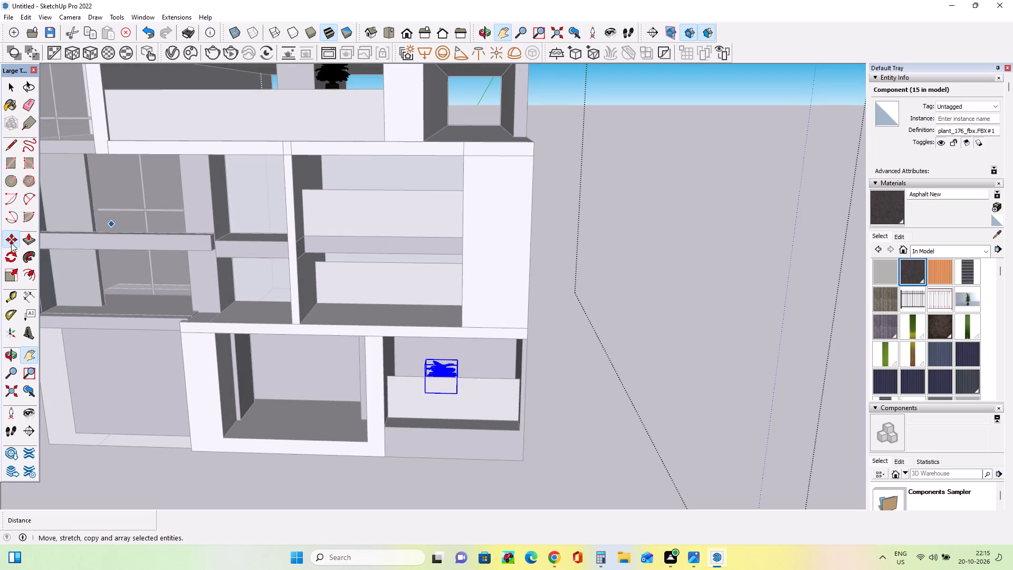
click(454, 392)
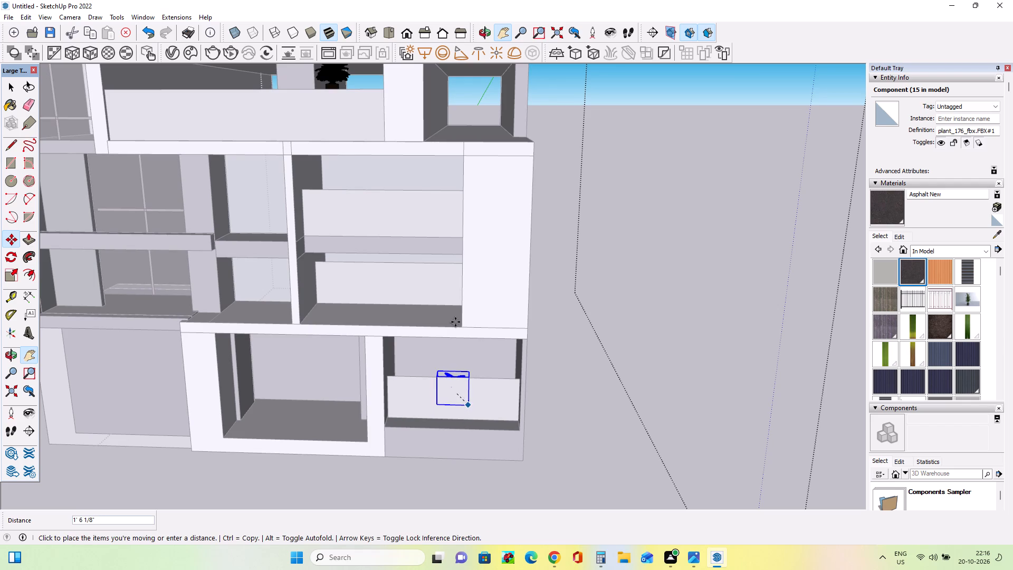
click(470, 403)
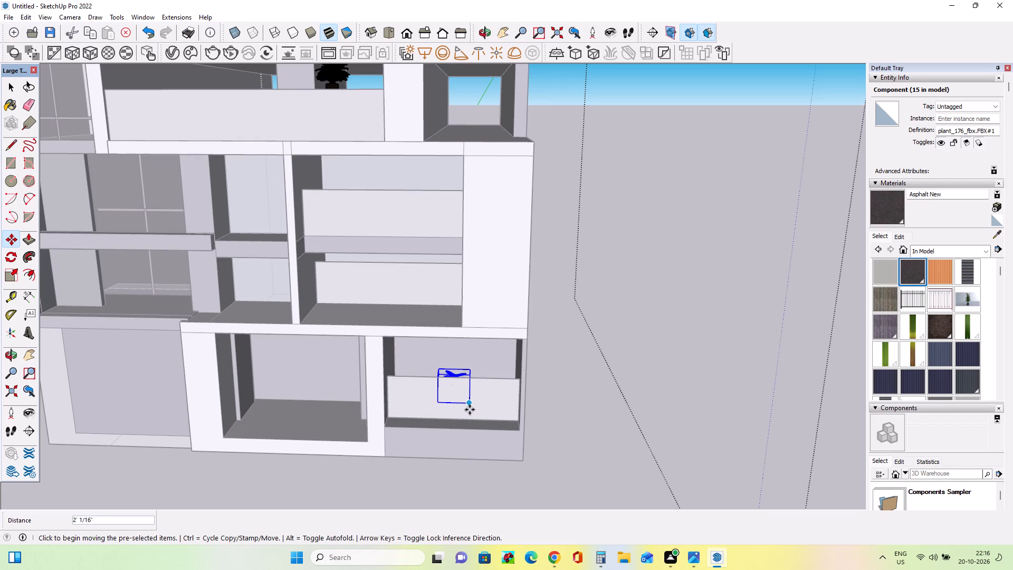
Copy the ground-floor plant about 1' 8" sideways, and move the copy another 3' 2" toward the building's outer corner.
ctrl+click(470, 410)
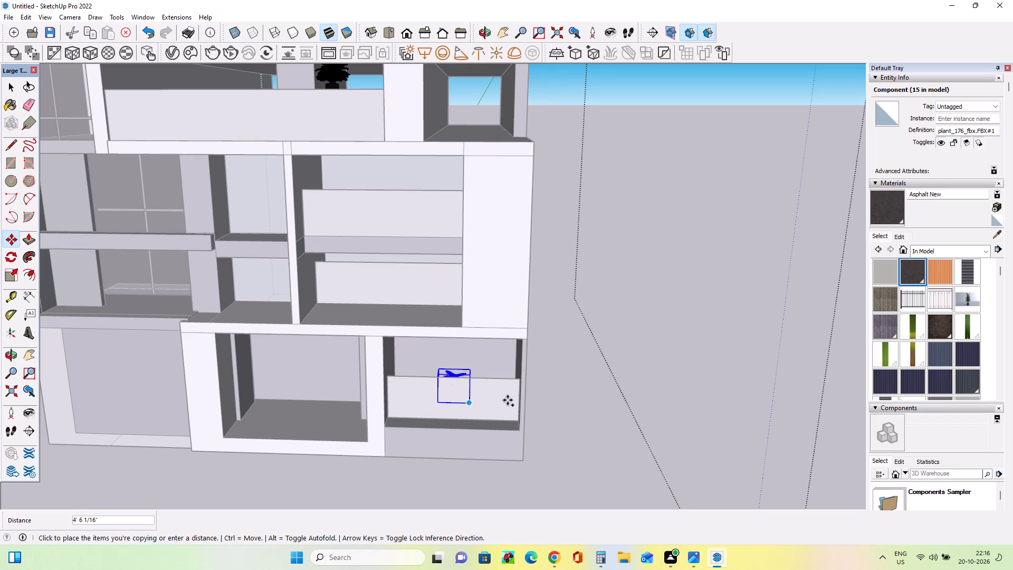
click(483, 407)
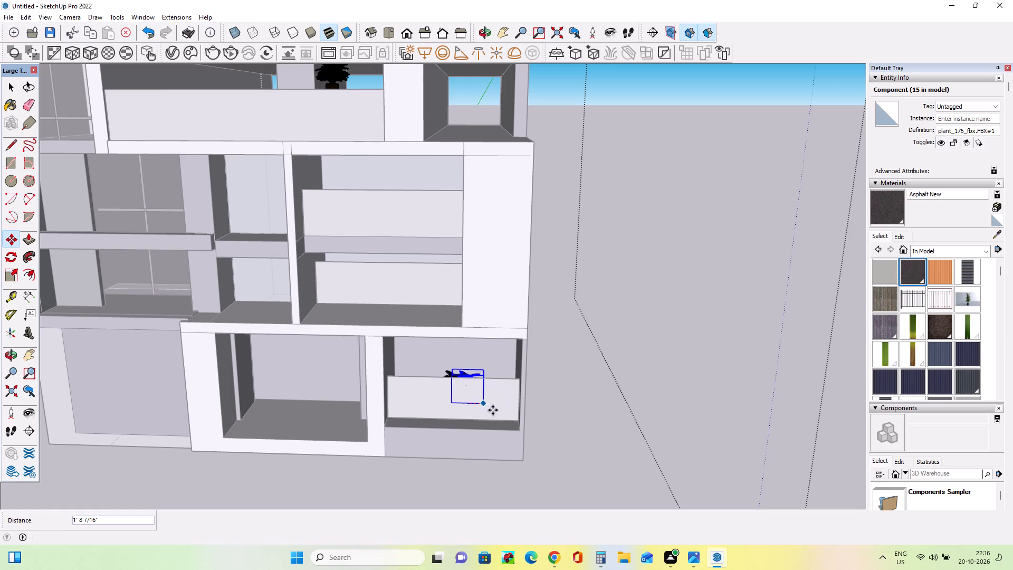
click(484, 405)
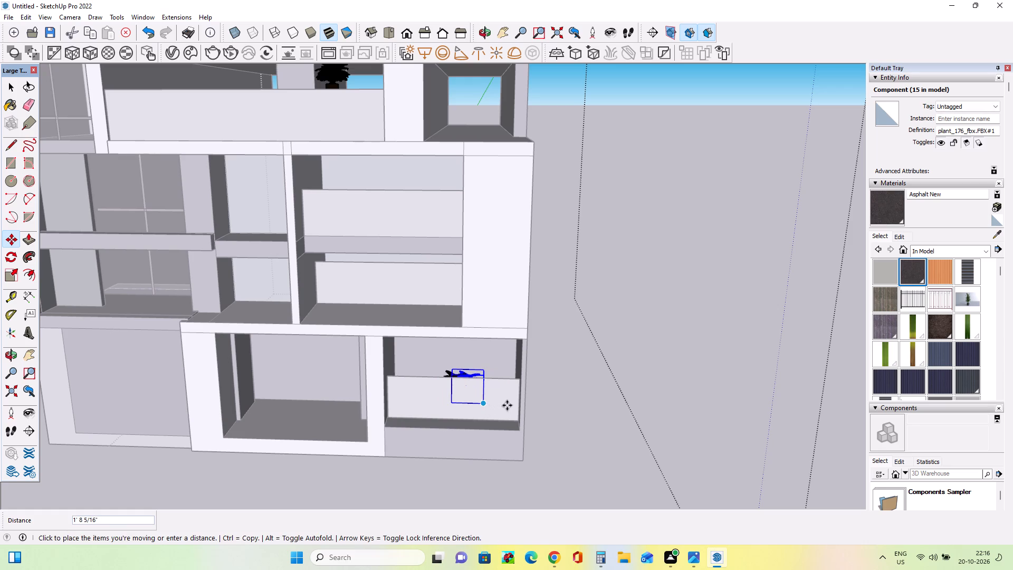
click(509, 406)
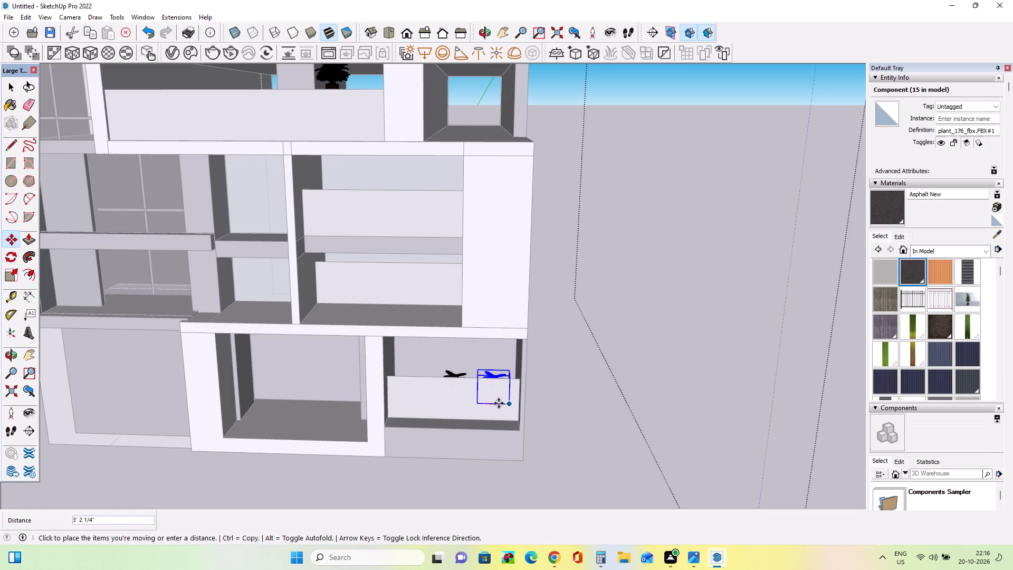
Copy the outer ground-floor plant about 9' 10" back toward the white entrance frame, and close the building group.
click(509, 406)
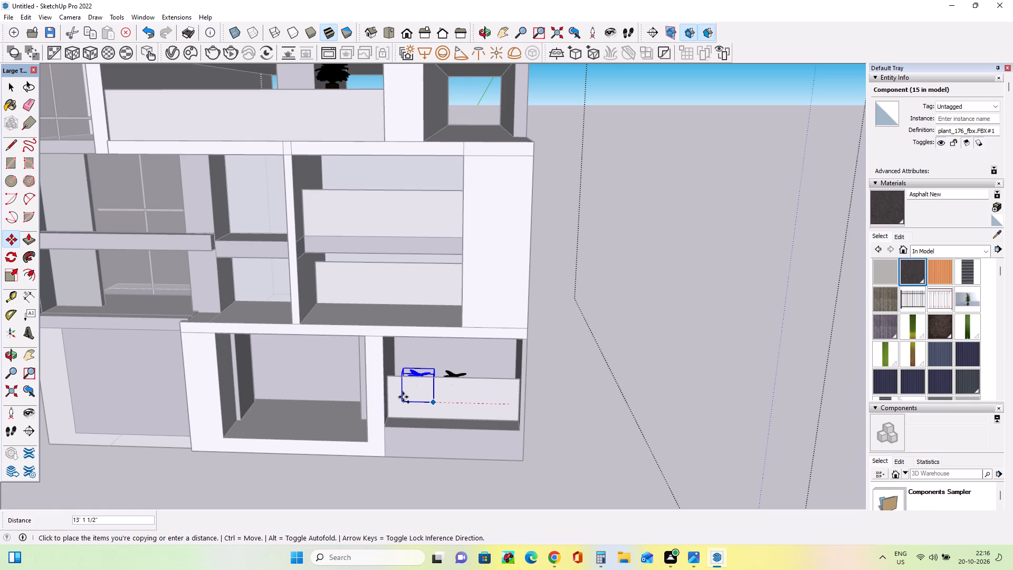
click(429, 398)
scroll(483, 416, down, 2)
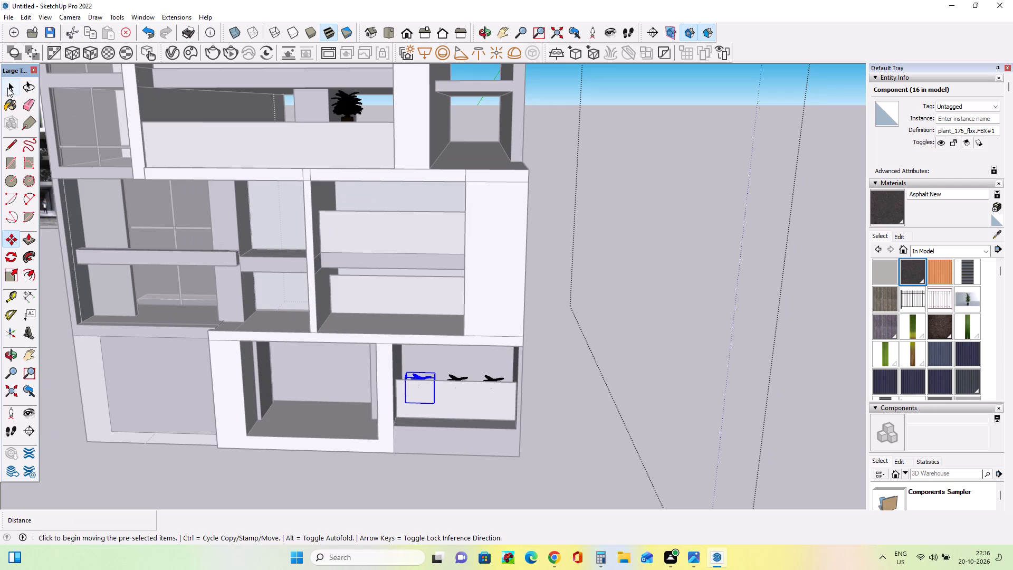
click(7, 88)
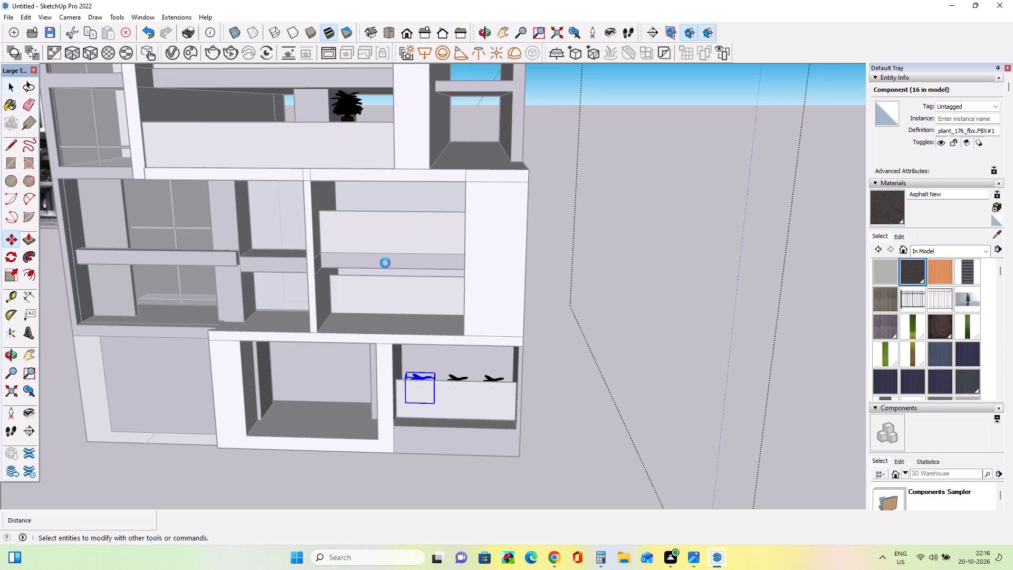
double_click(607, 288)
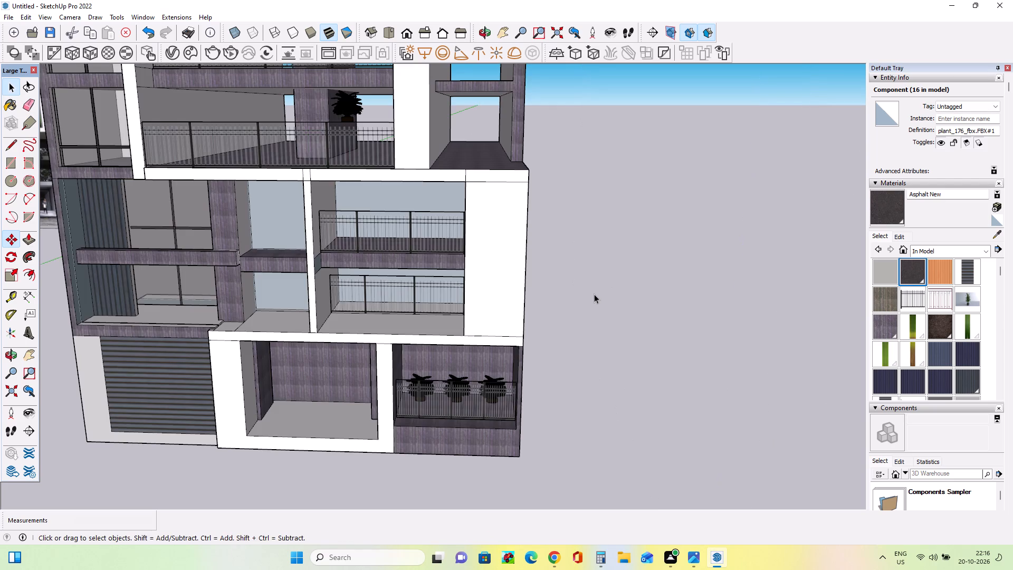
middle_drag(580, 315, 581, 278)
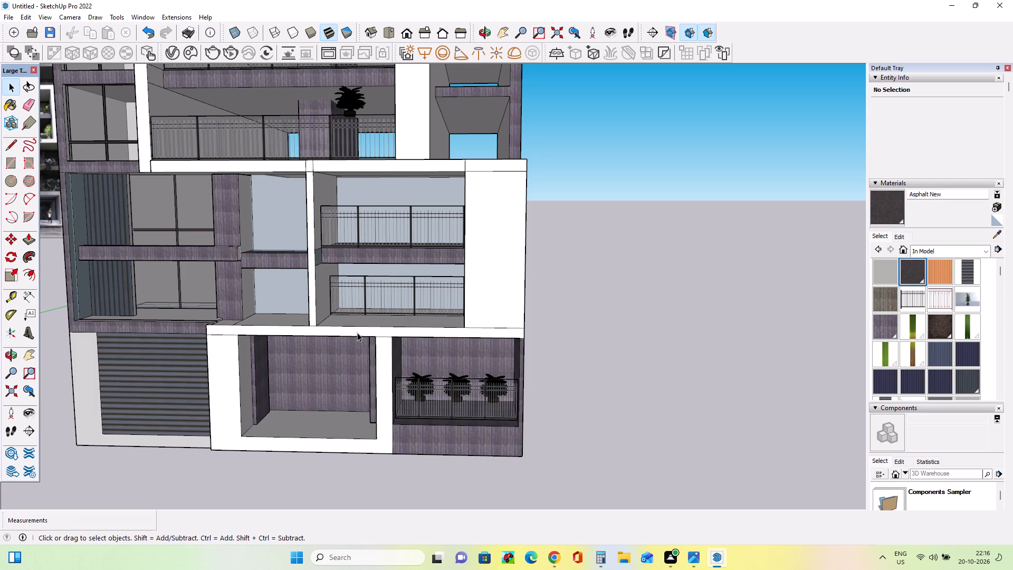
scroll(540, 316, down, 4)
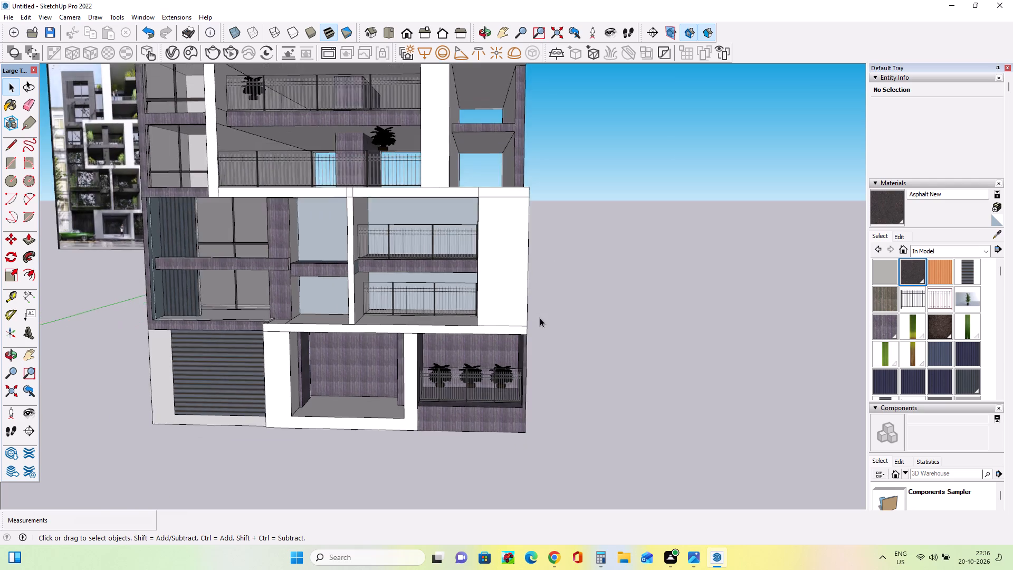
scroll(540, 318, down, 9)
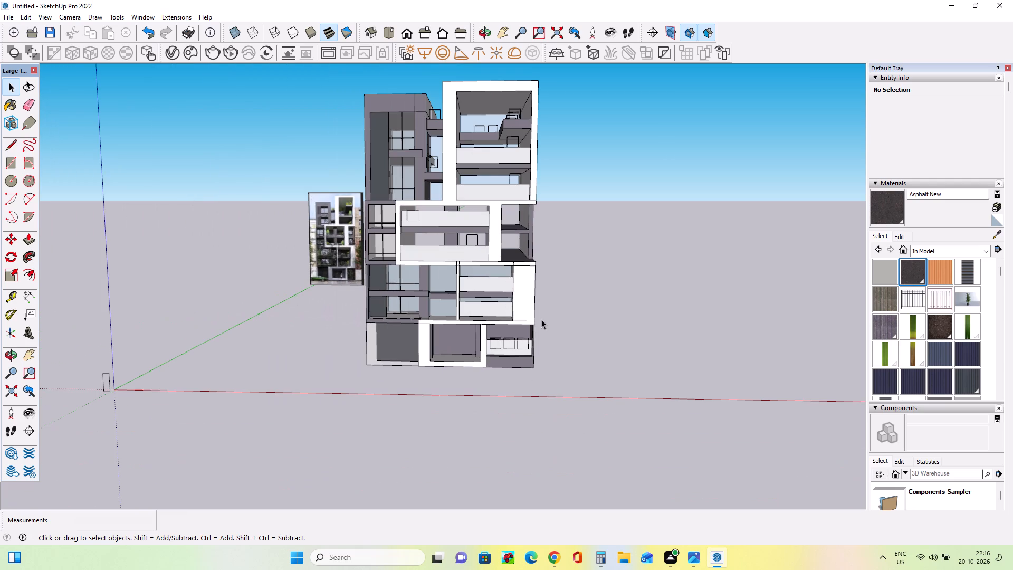
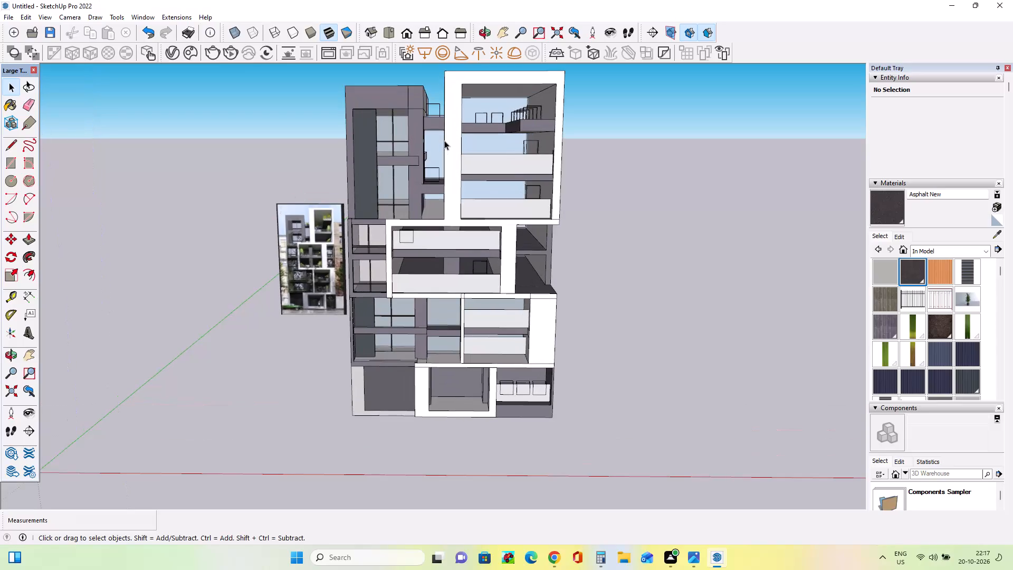
Examine the facade's plant placement against the reference photo, checking the upper balconies and the overall elevation.
click(33, 353)
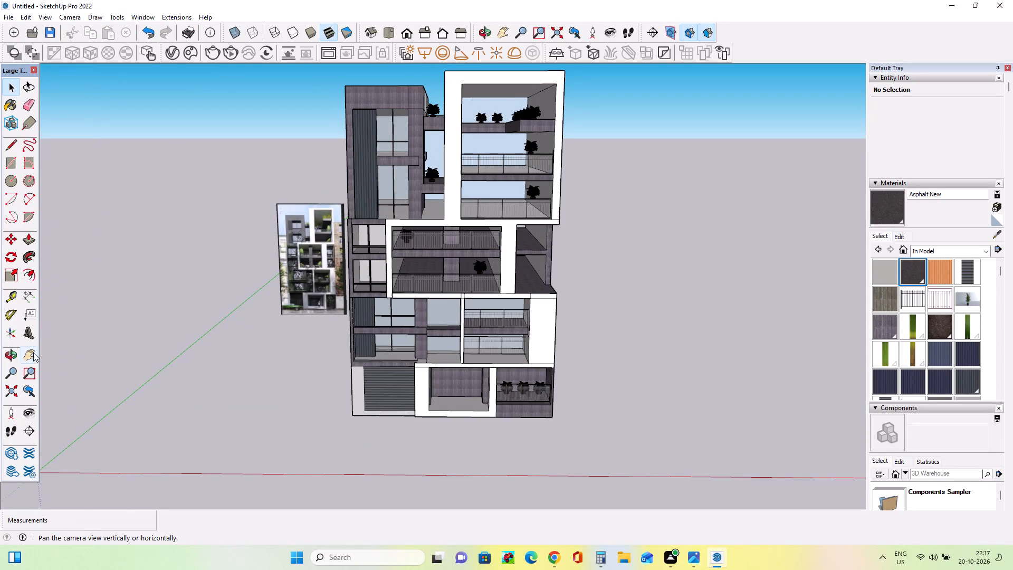
drag(217, 357, 207, 400)
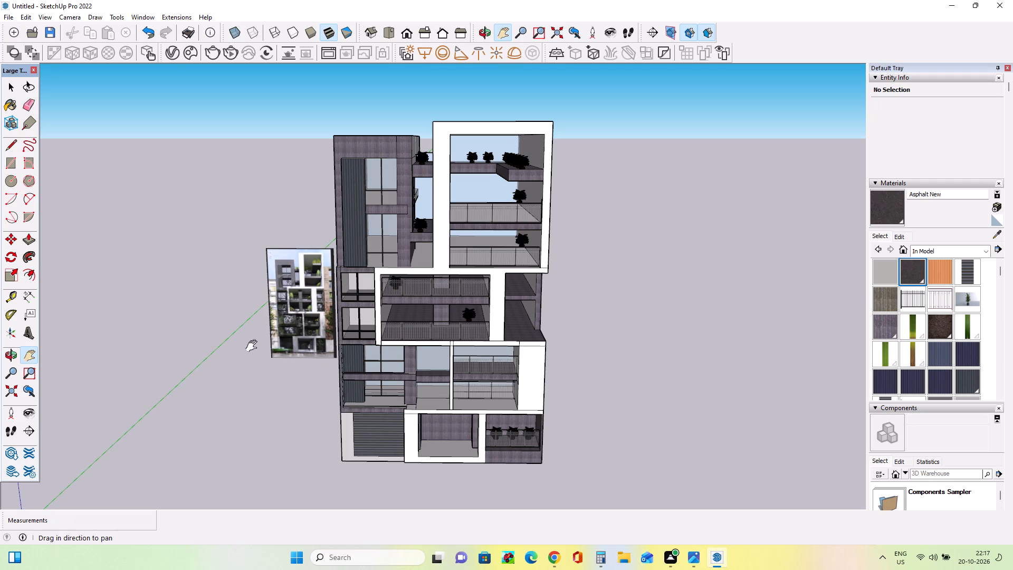
scroll(301, 306, up, 3)
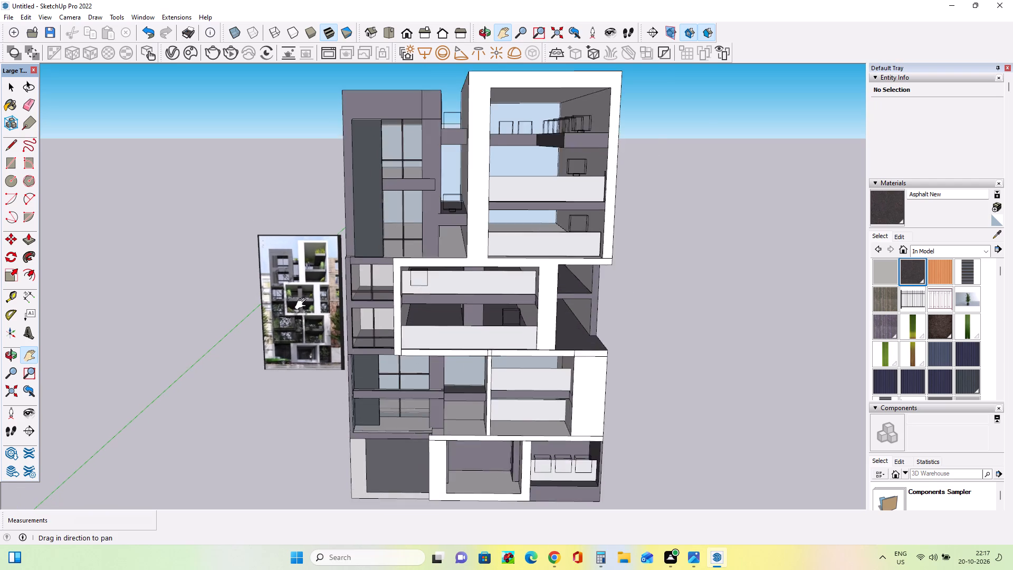
scroll(277, 329, up, 11)
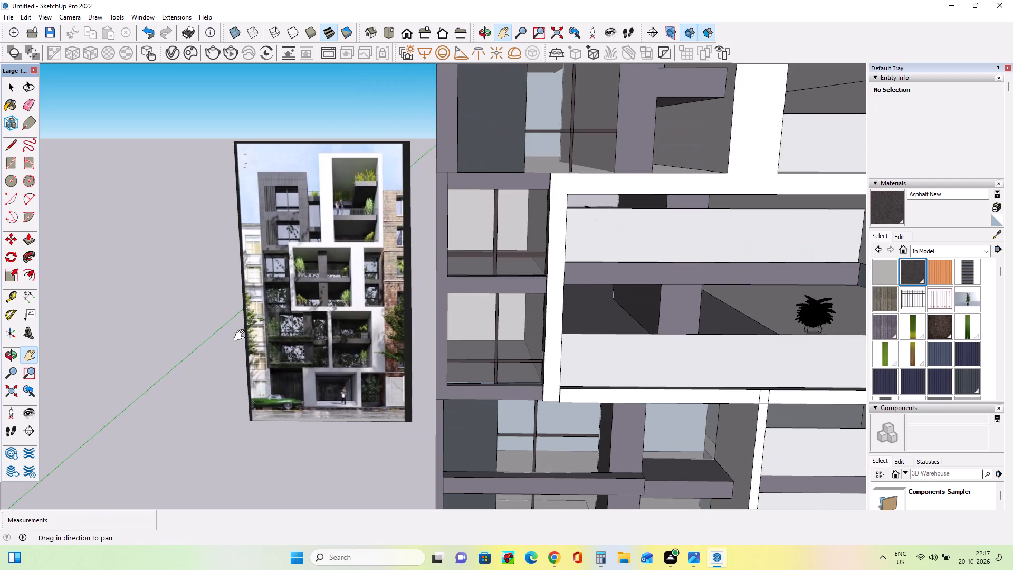
scroll(228, 336, down, 2)
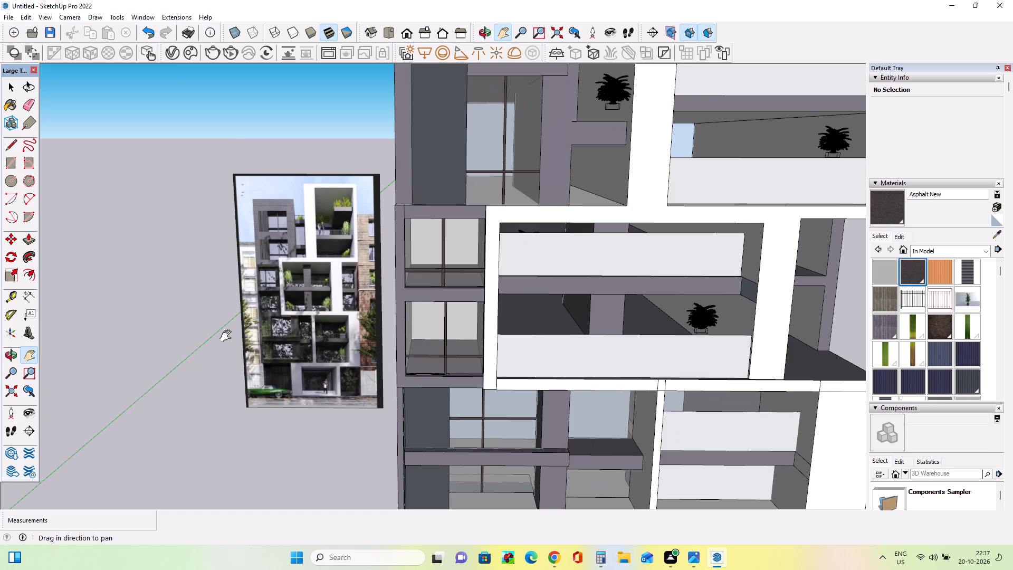
scroll(228, 336, down, 6)
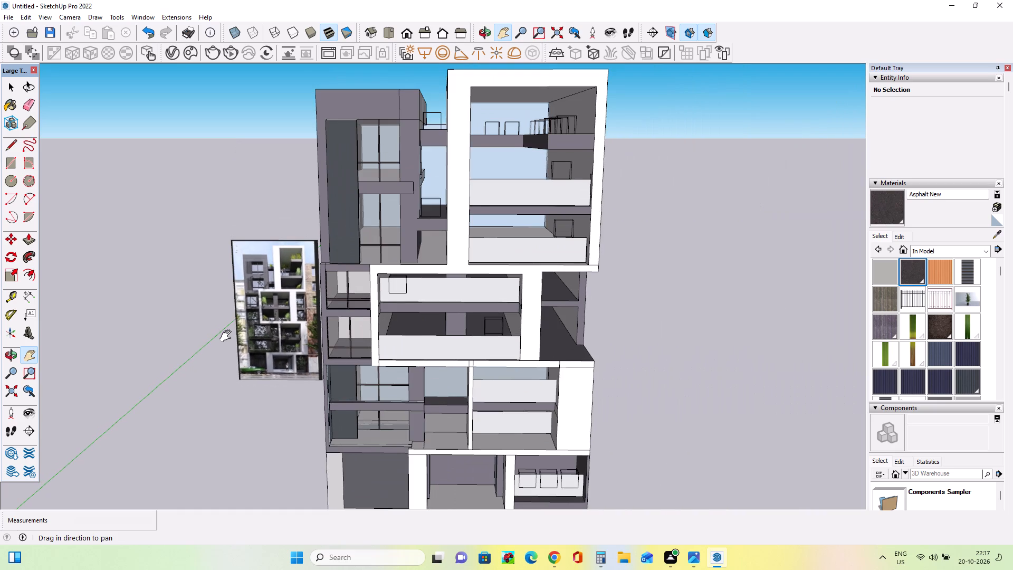
scroll(228, 336, down, 2)
middle_drag(245, 347, 250, 334)
scroll(251, 337, down, 1)
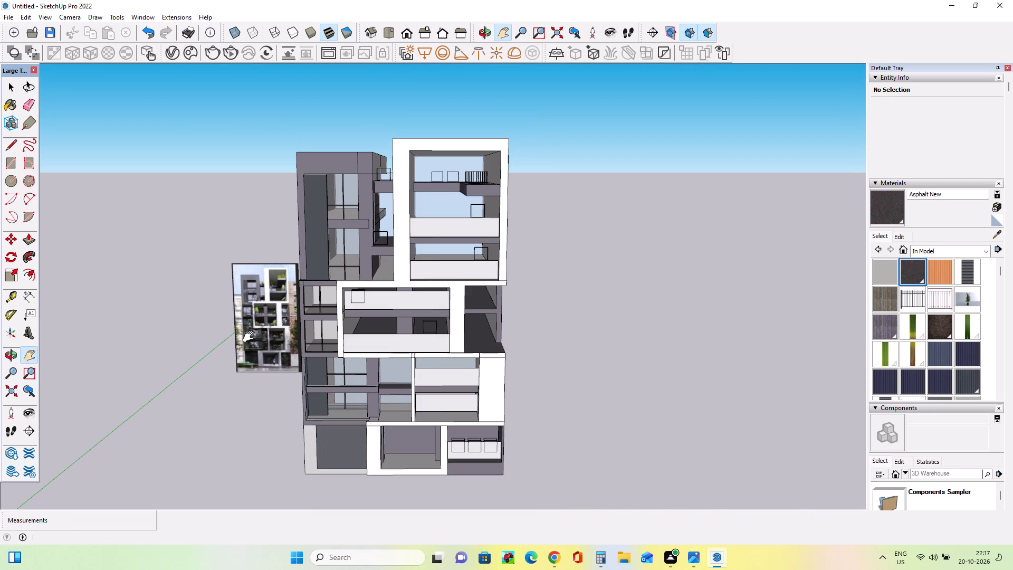
middle_click(251, 343)
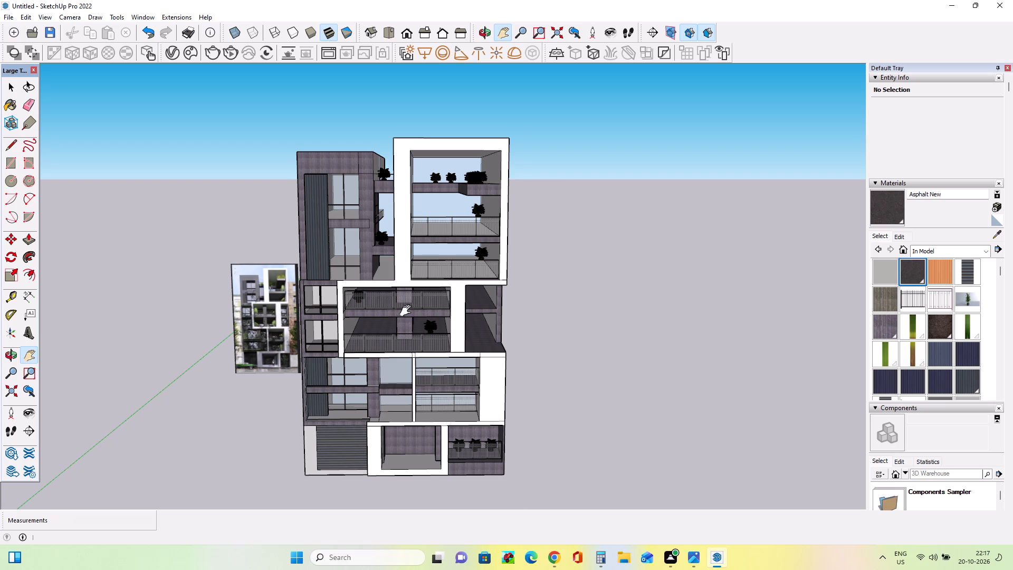
scroll(377, 223, up, 11)
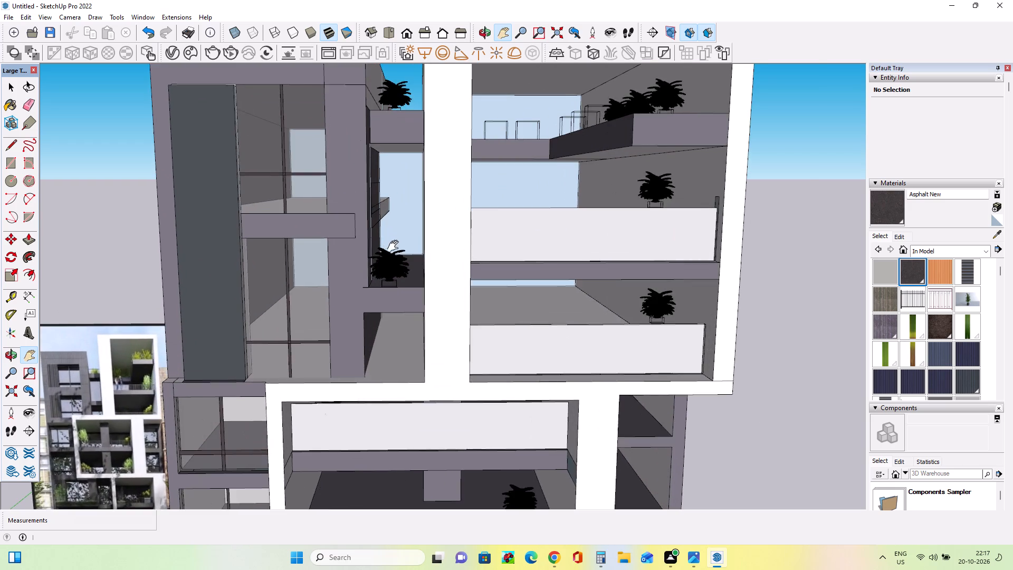
scroll(402, 266, down, 12)
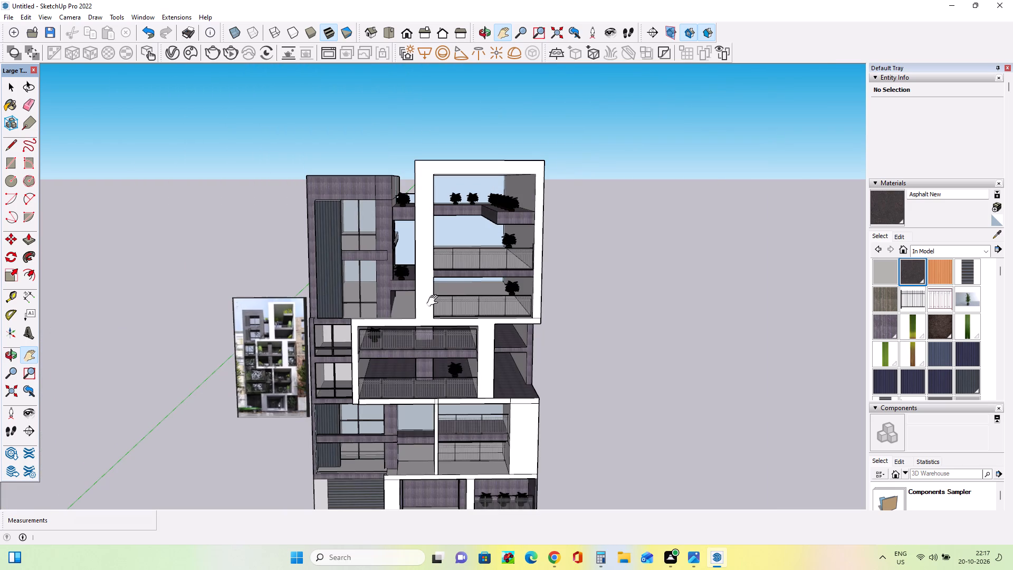
drag(434, 318, 444, 274)
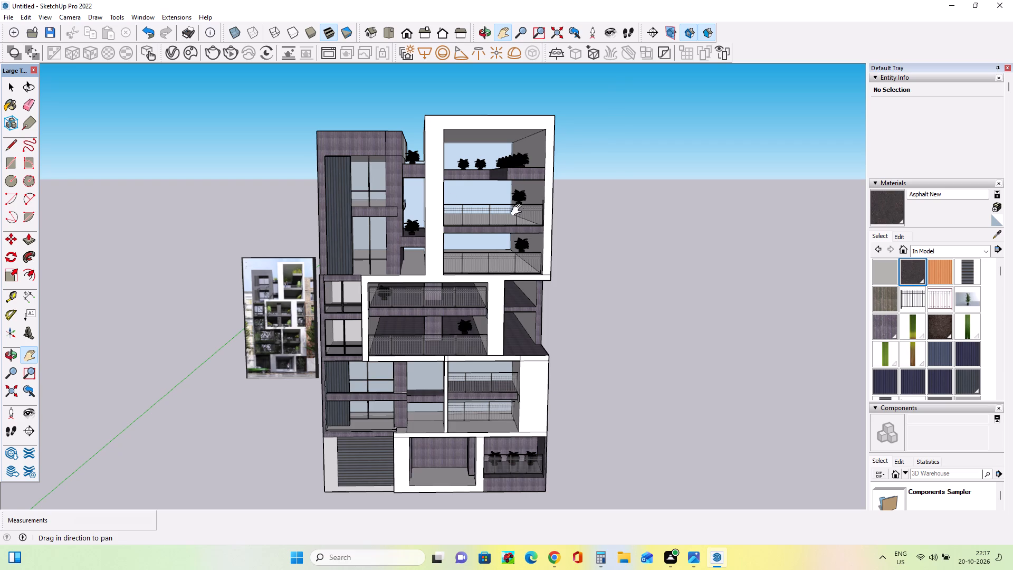
Open the plant component for editing from the plant on the tall white frame's upper railed balcony.
scroll(520, 203, up, 3)
middle_drag(533, 239, 537, 318)
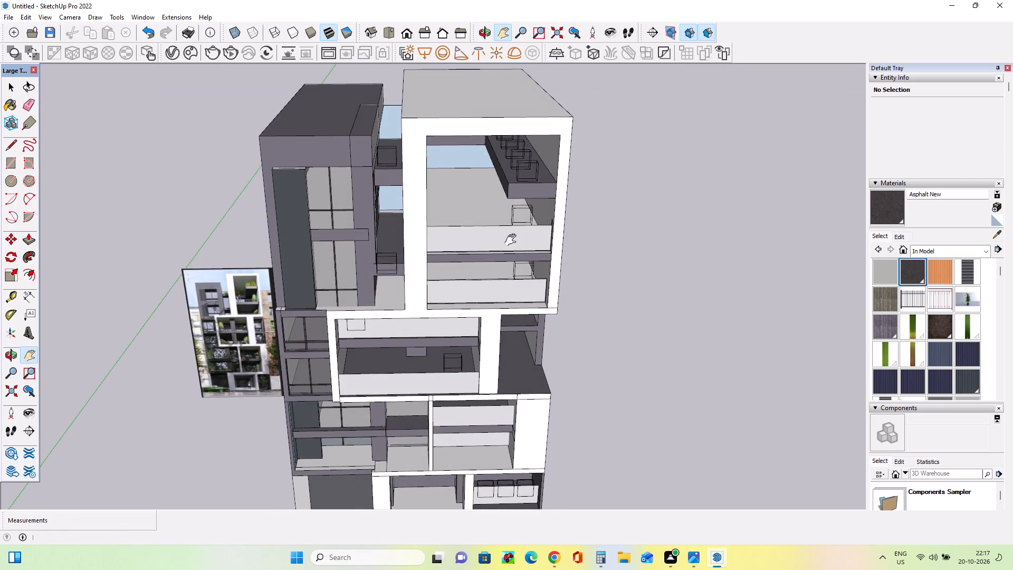
scroll(511, 234, up, 3)
middle_drag(517, 248, 610, 335)
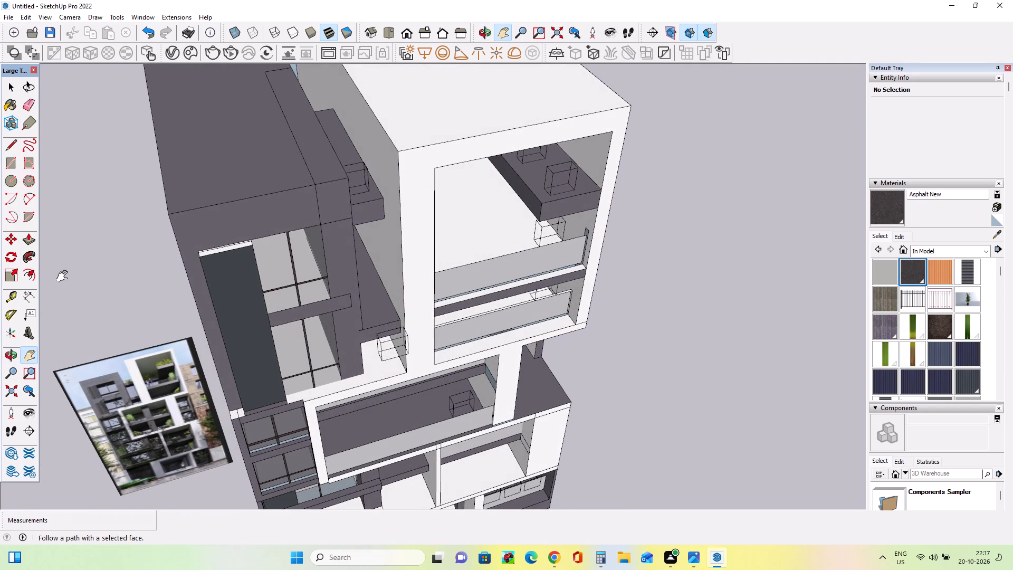
click(6, 85)
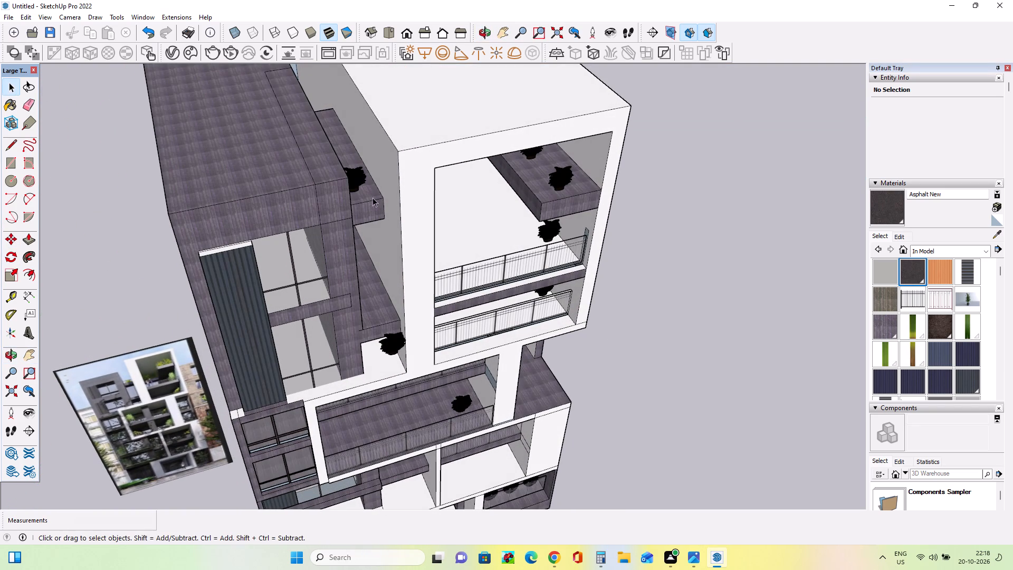
click(548, 235)
middle_drag(666, 479, 569, 377)
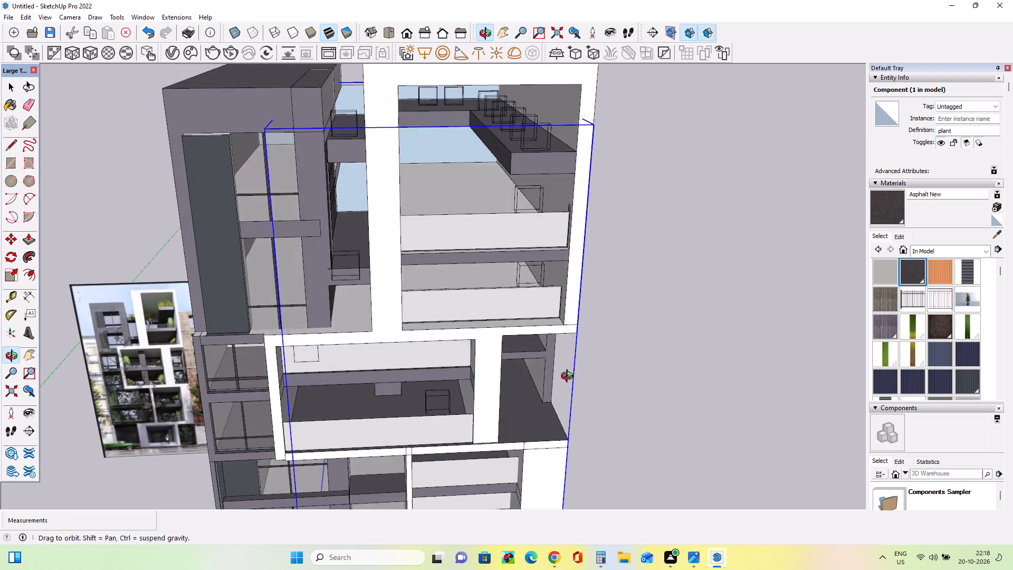
middle_drag(569, 377, 626, 424)
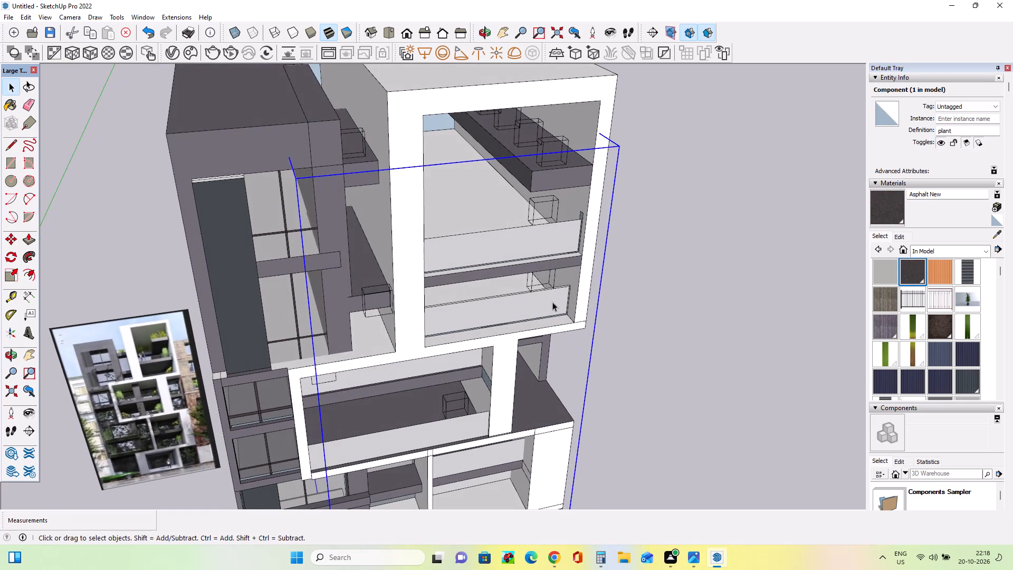
click(539, 208)
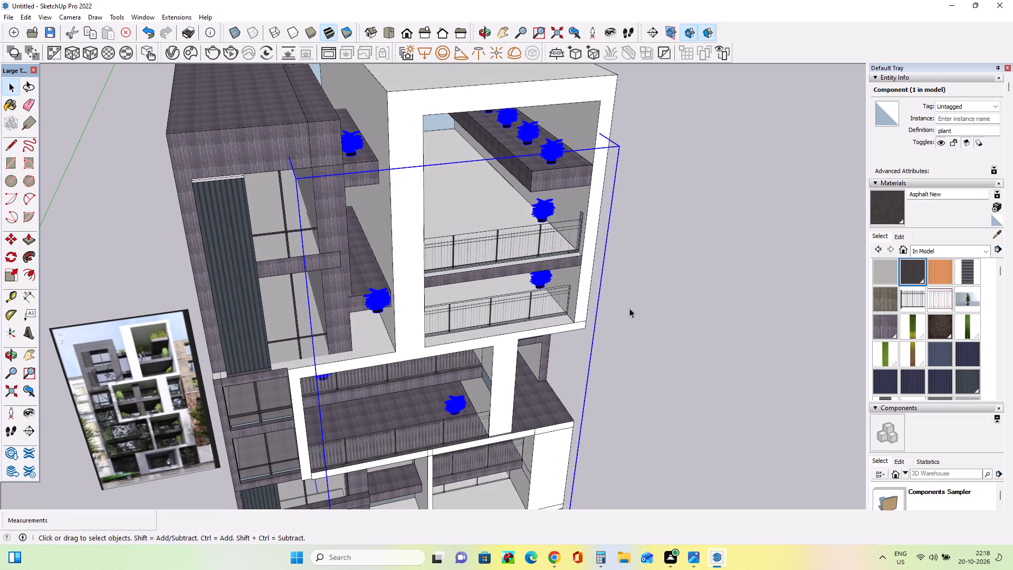
click(680, 327)
click(680, 327)
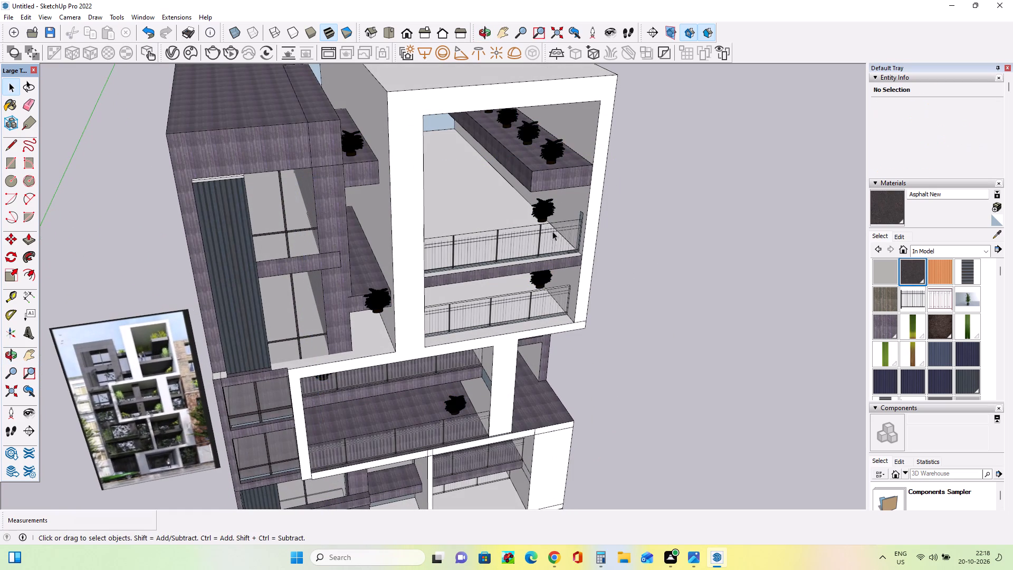
click(547, 205)
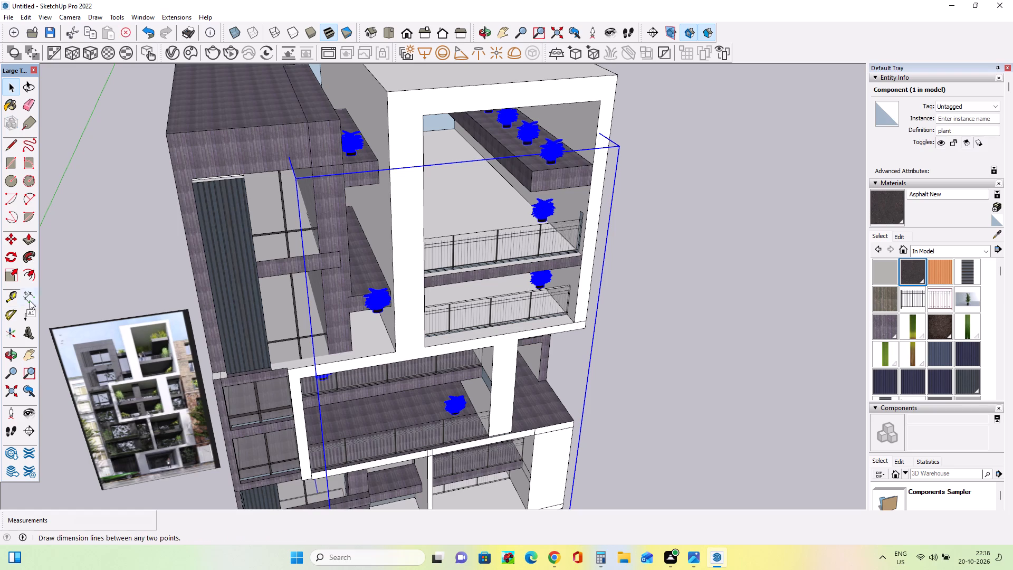
click(11, 237)
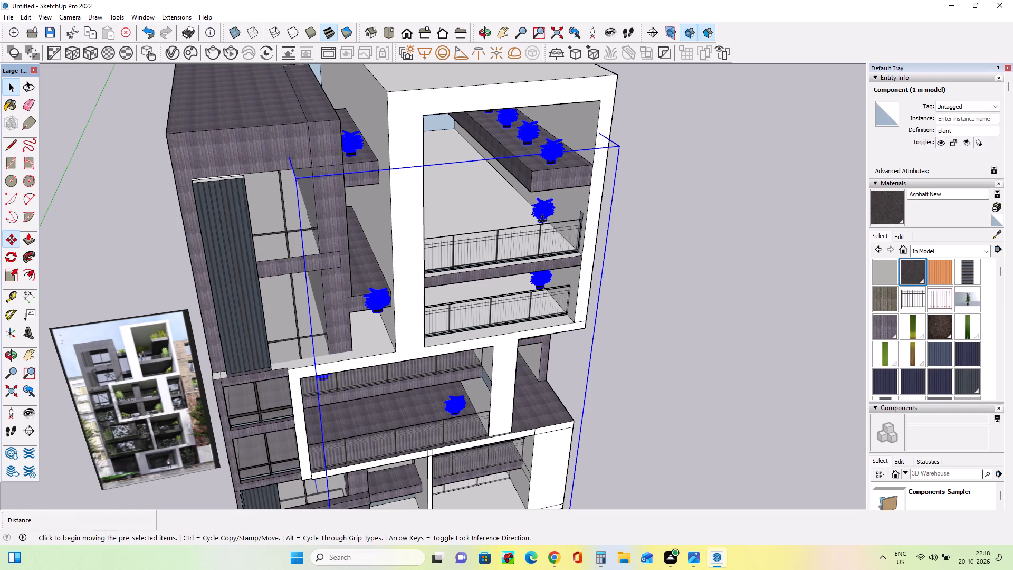
right_click(543, 212)
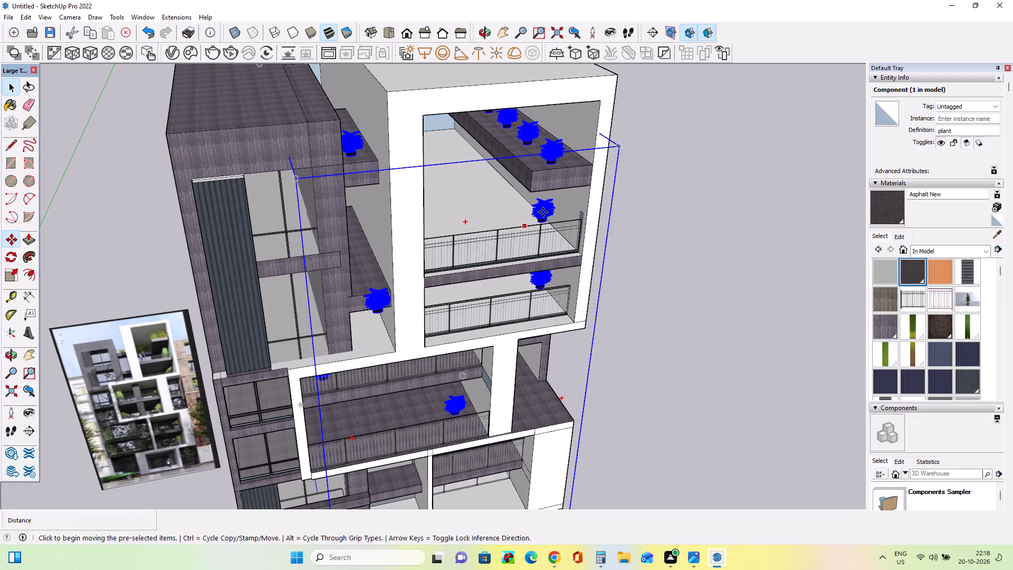
right_click(551, 206)
right_click(544, 210)
right_click(542, 209)
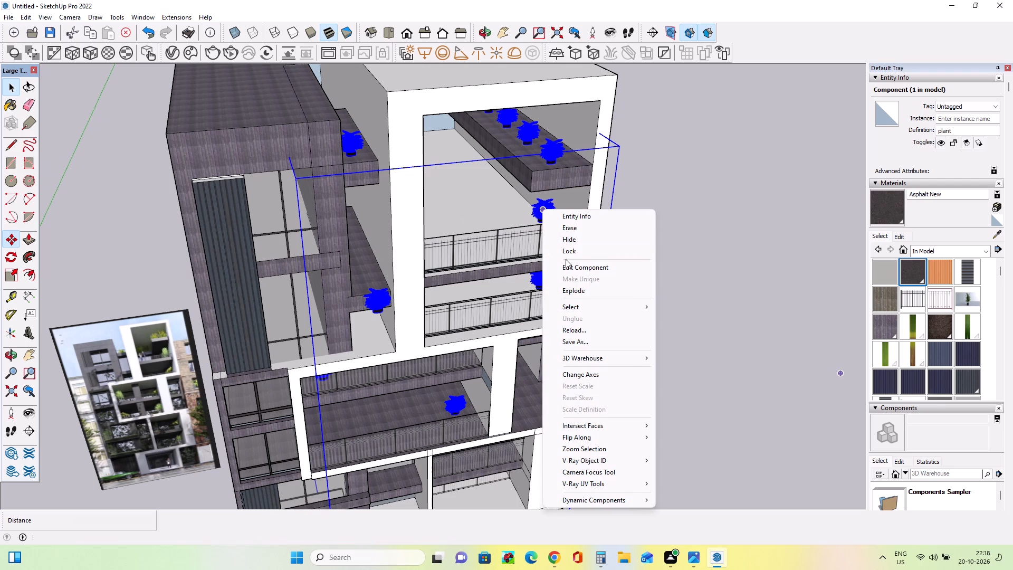
click(573, 267)
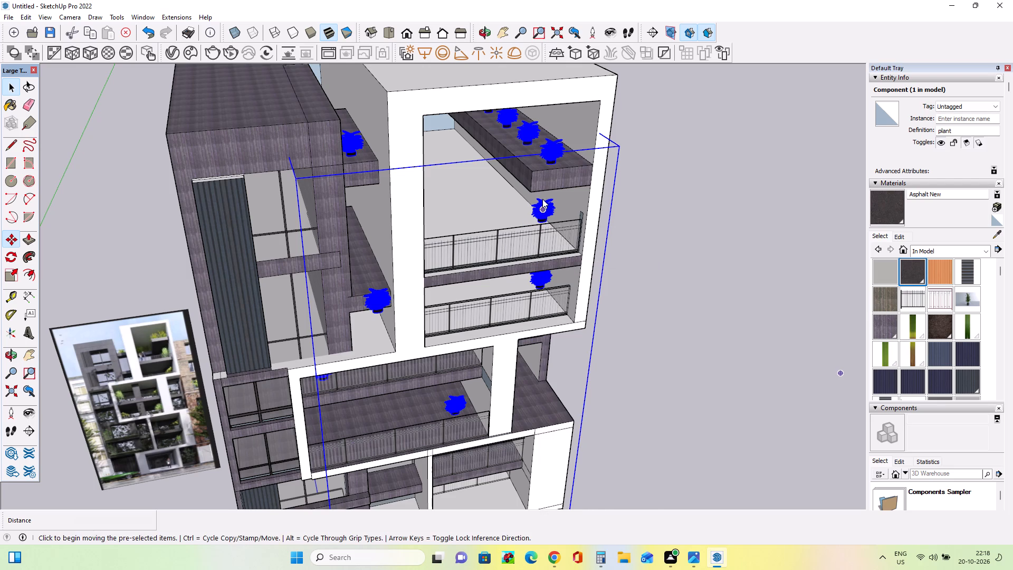
Move the plant on the tall white frame's upper railed balcony sideways, away from the outer side wall.
click(546, 207)
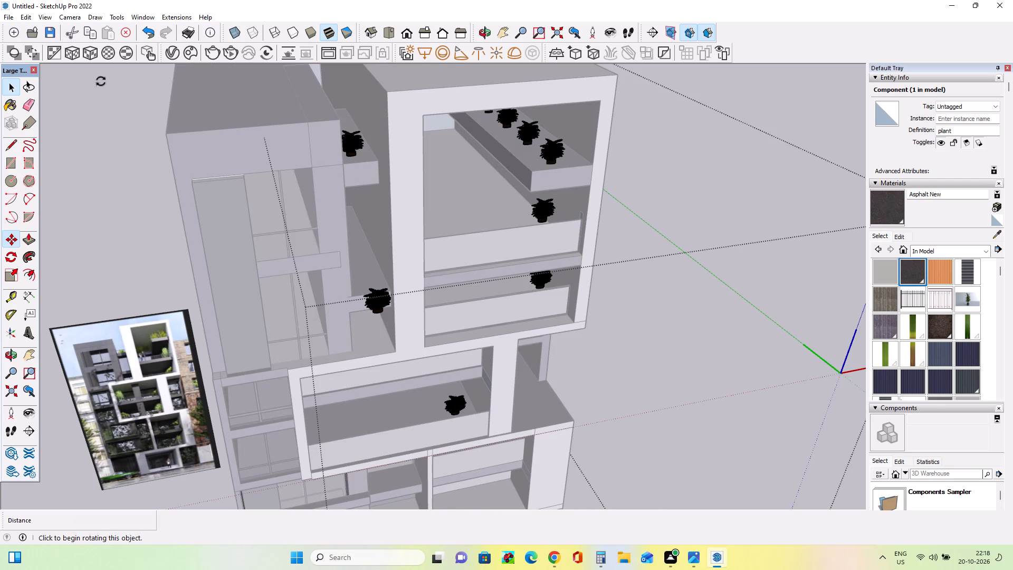
click(13, 92)
click(13, 81)
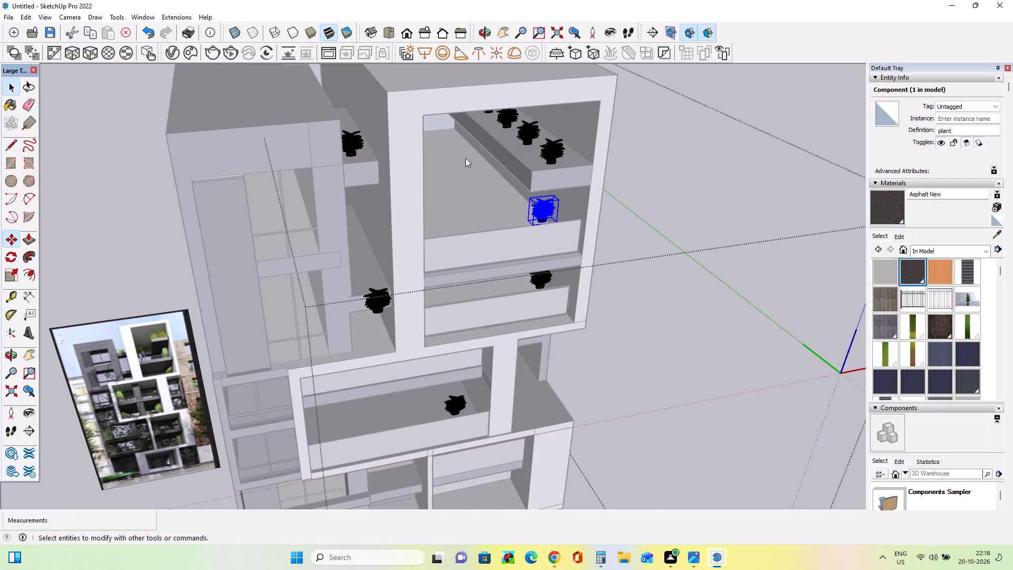
click(534, 217)
click(538, 218)
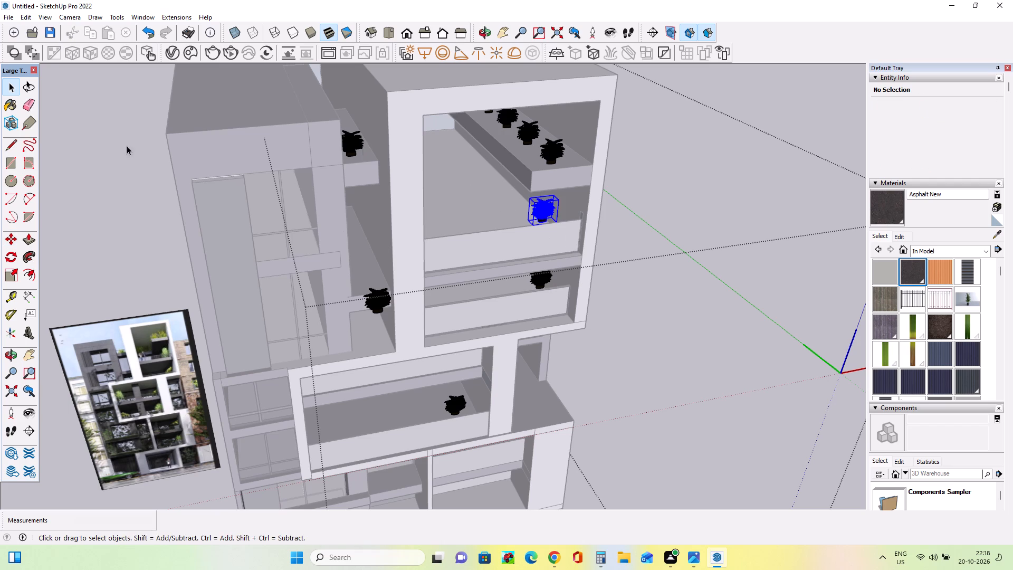
click(12, 237)
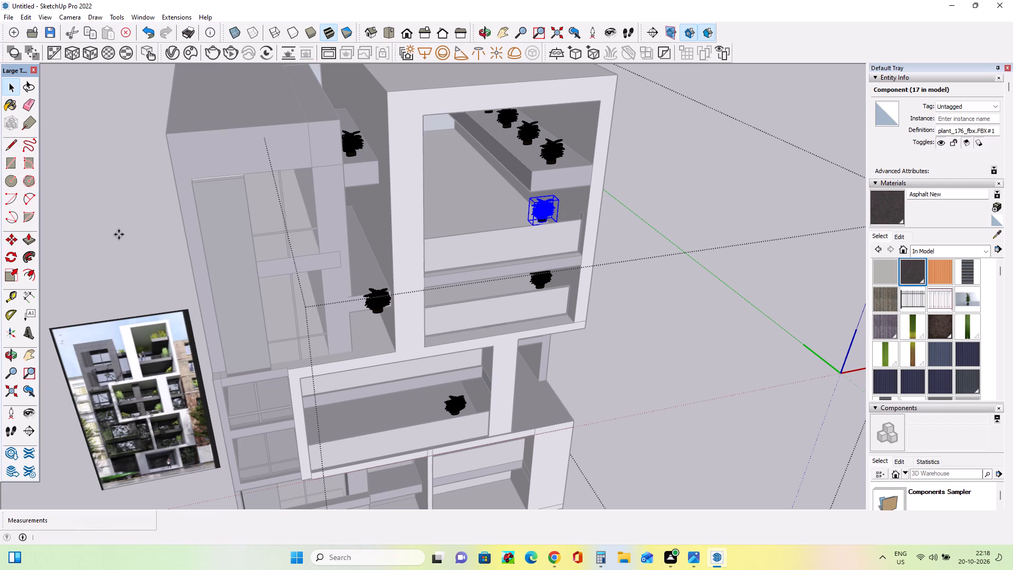
click(532, 223)
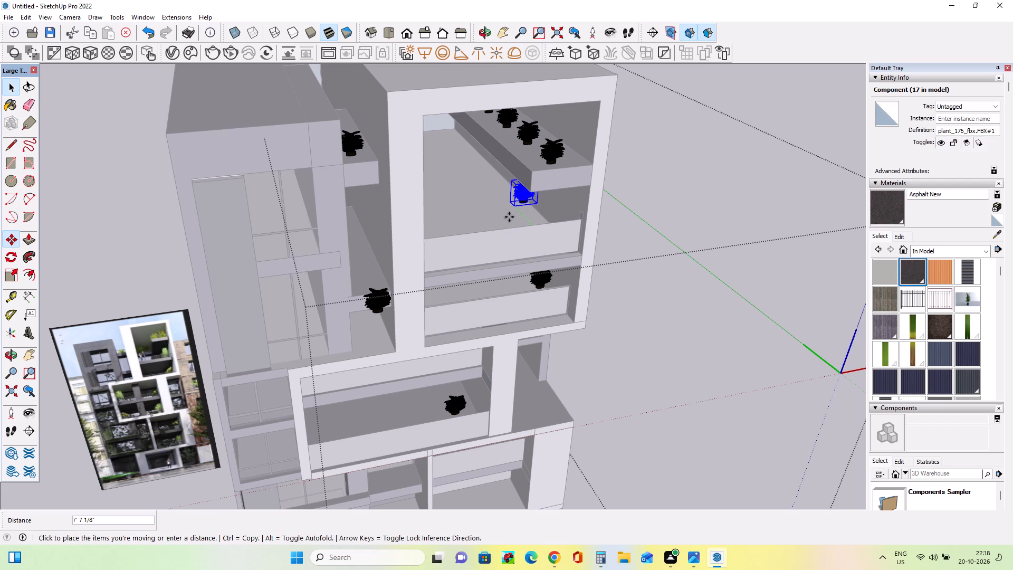
click(510, 222)
Scale the plant on the tall white frame's upper railed balcony by about 1.74 in width and 2.18 in height.
middle_drag(544, 269, 507, 239)
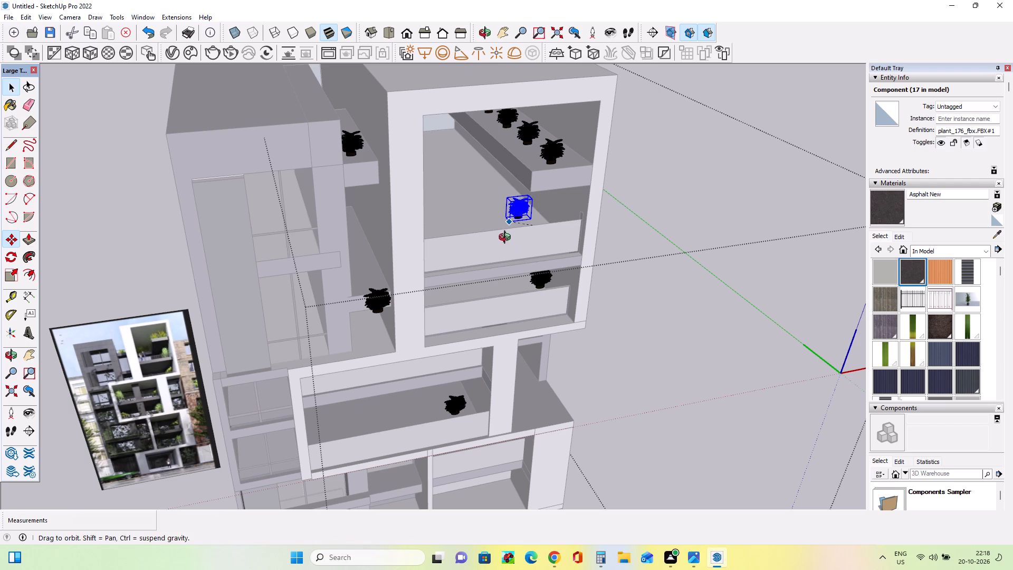
middle_drag(507, 239, 476, 203)
middle_drag(550, 305, 508, 210)
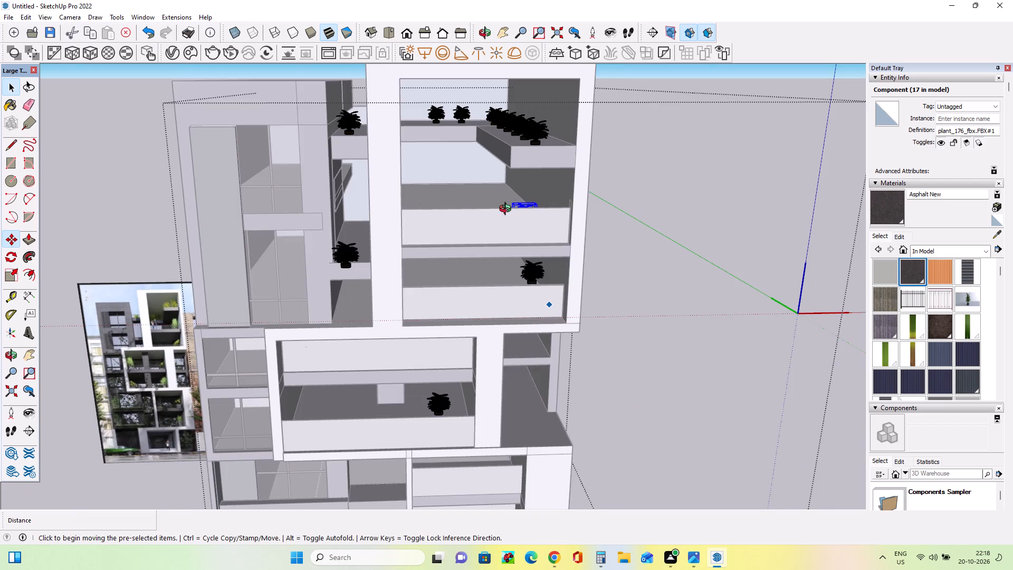
middle_drag(508, 210, 544, 298)
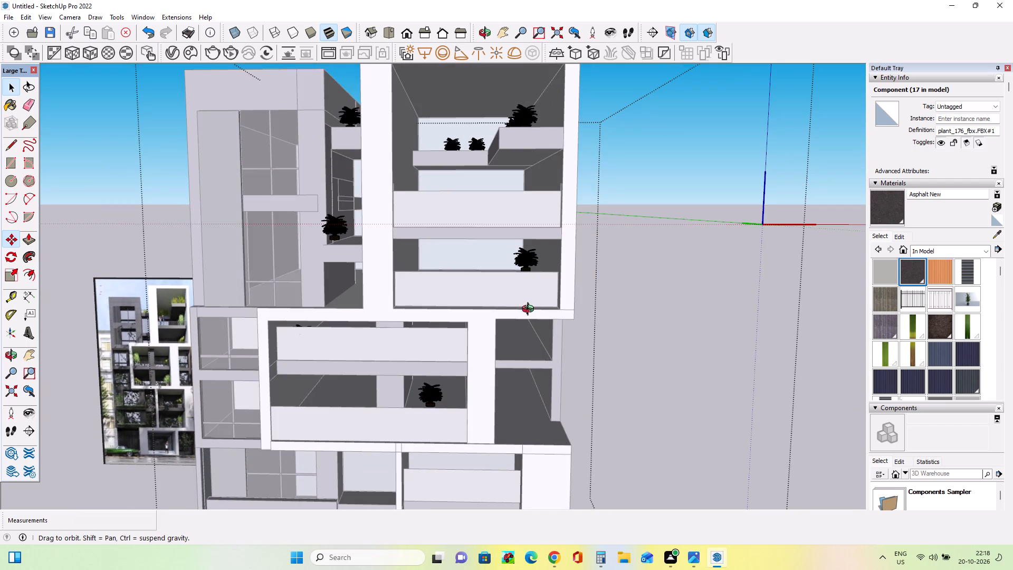
middle_drag(529, 309, 541, 325)
scroll(521, 207, up, 3)
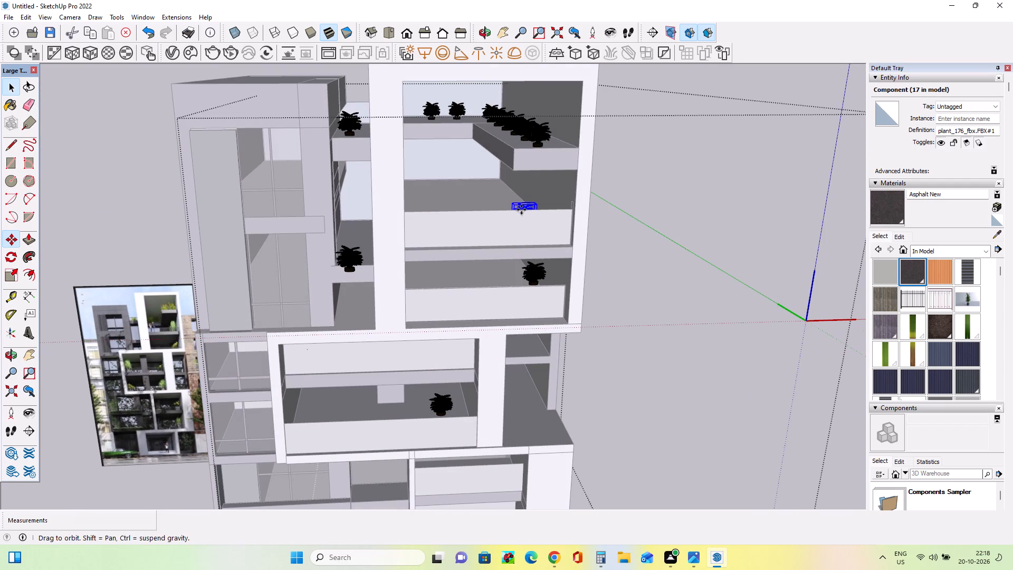
middle_drag(517, 236, 538, 290)
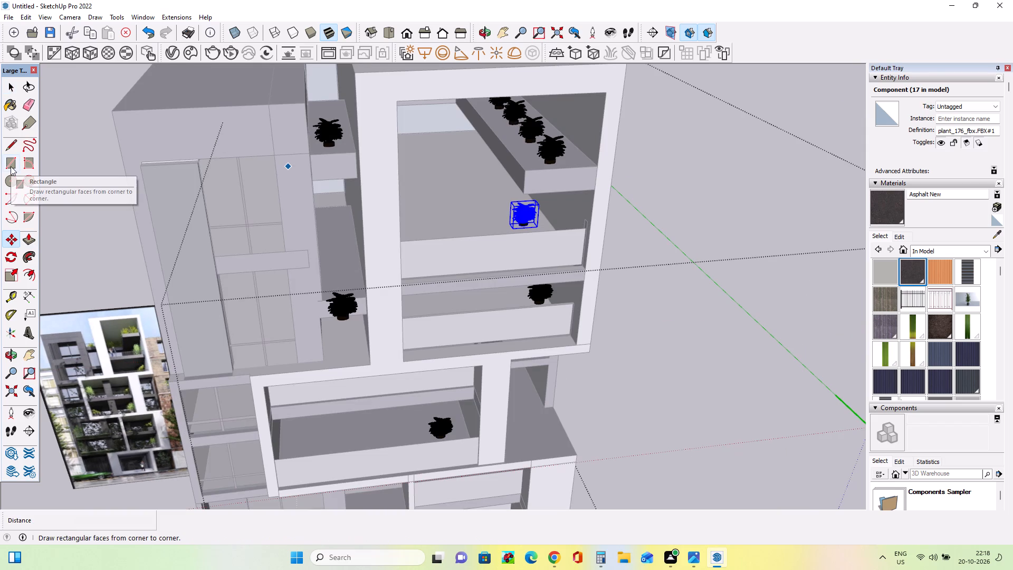
click(9, 272)
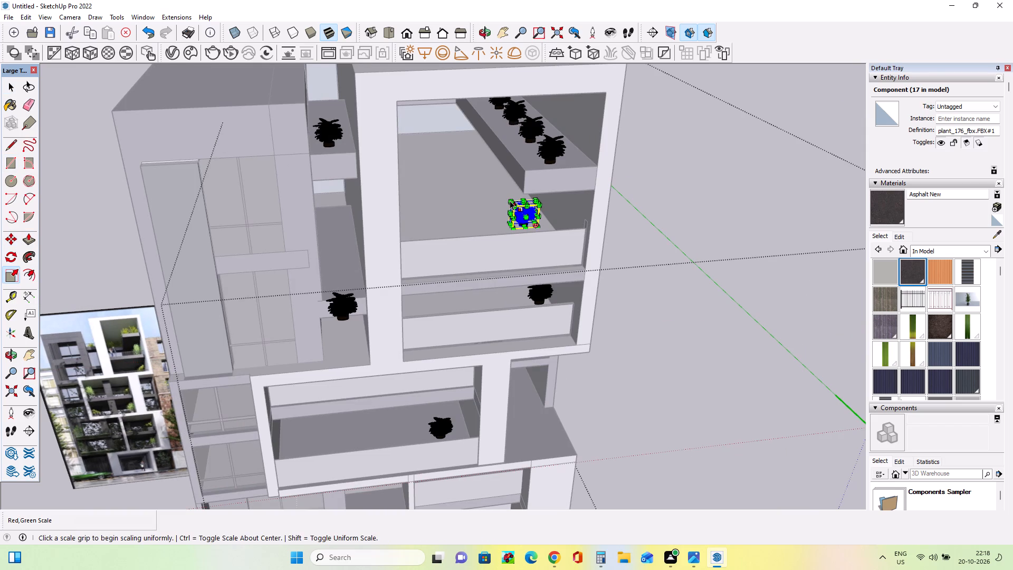
click(510, 201)
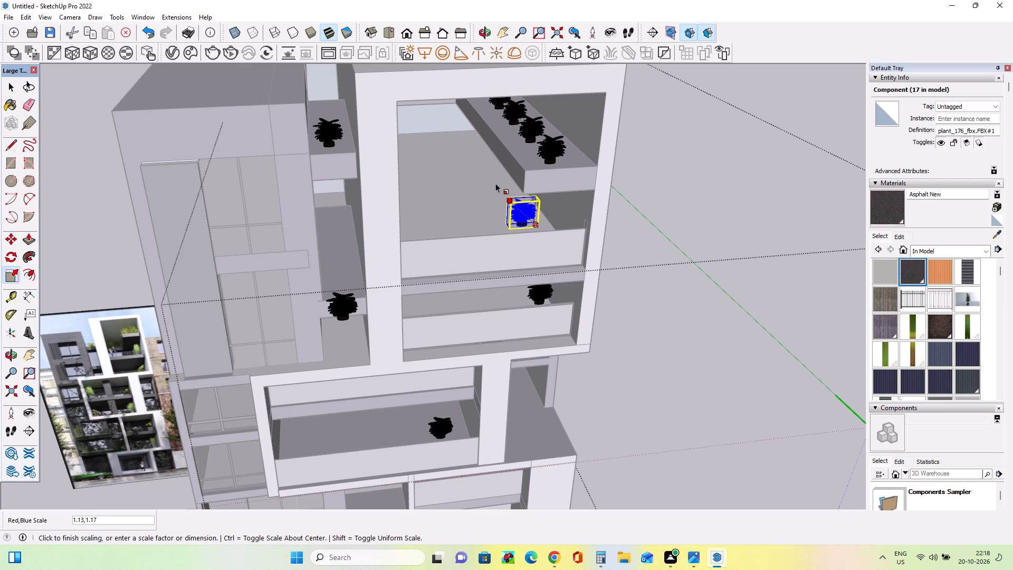
click(495, 178)
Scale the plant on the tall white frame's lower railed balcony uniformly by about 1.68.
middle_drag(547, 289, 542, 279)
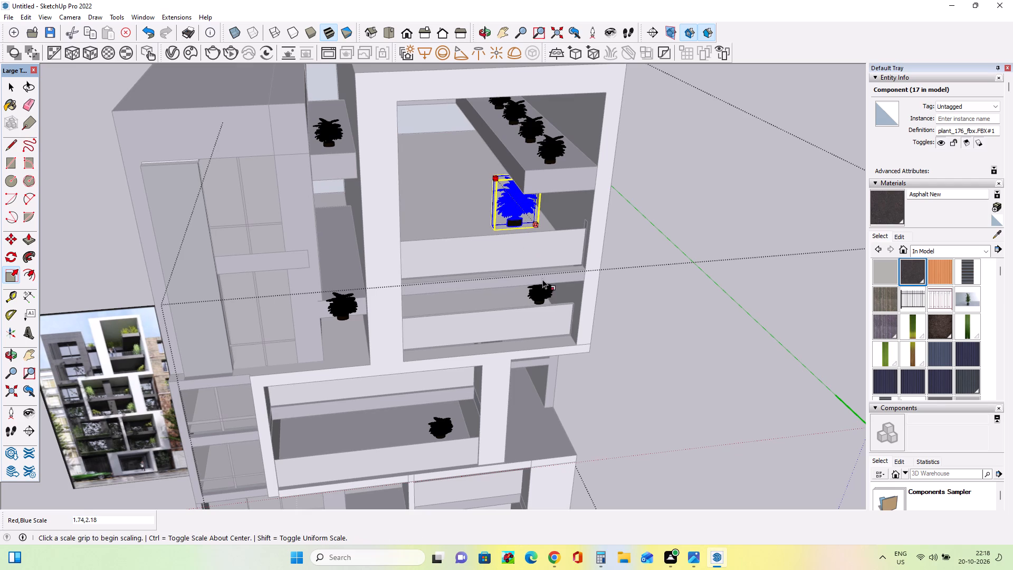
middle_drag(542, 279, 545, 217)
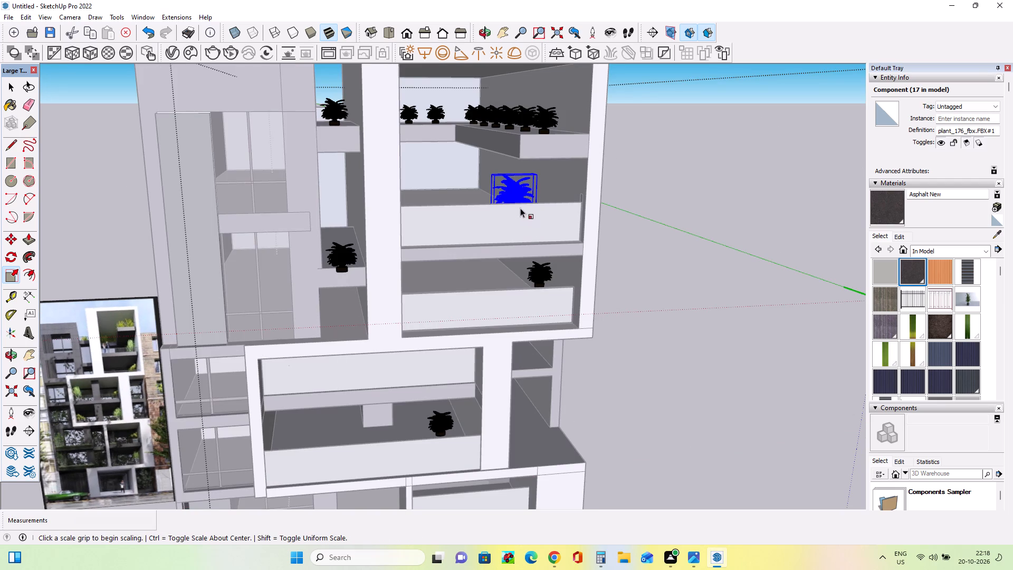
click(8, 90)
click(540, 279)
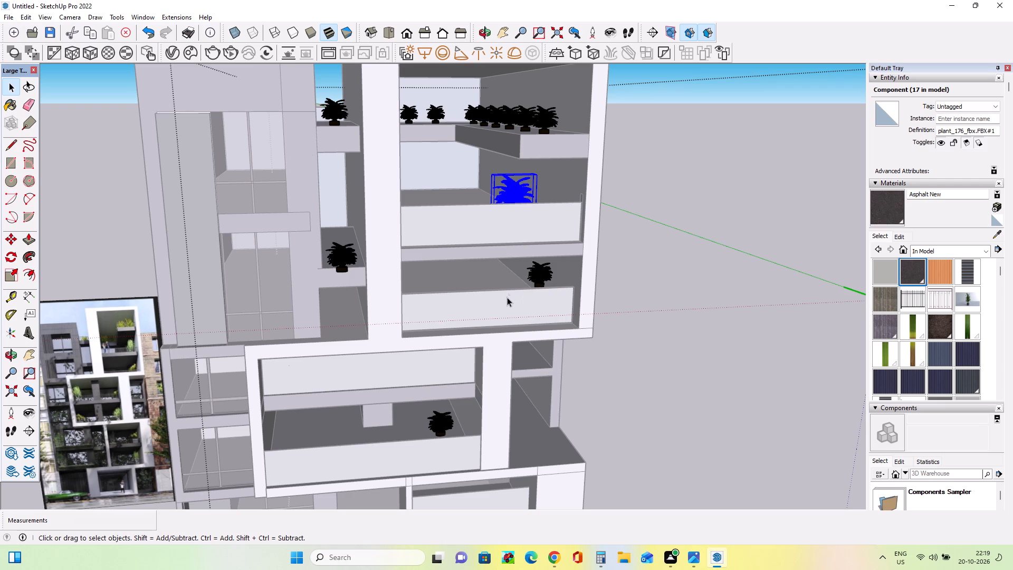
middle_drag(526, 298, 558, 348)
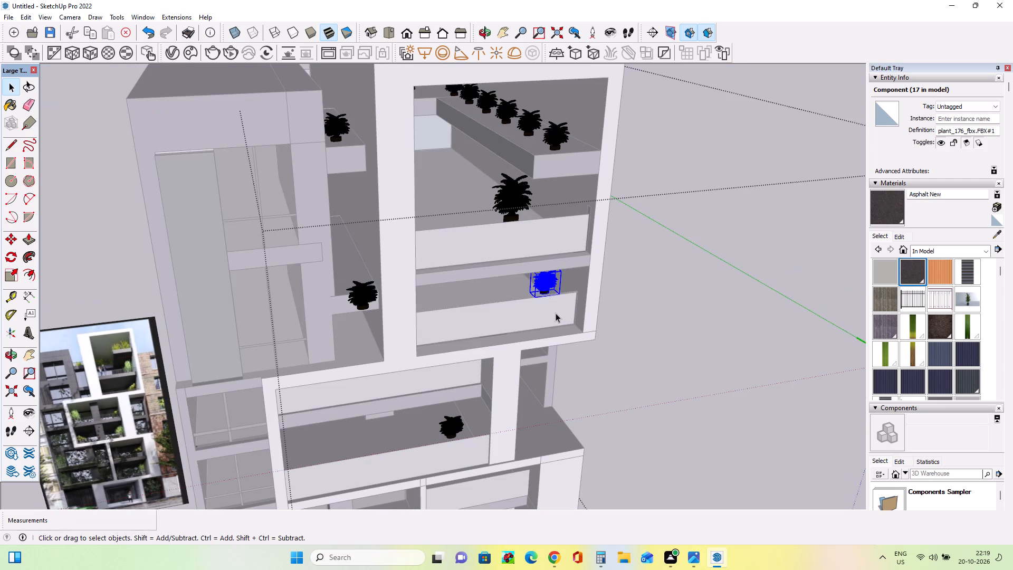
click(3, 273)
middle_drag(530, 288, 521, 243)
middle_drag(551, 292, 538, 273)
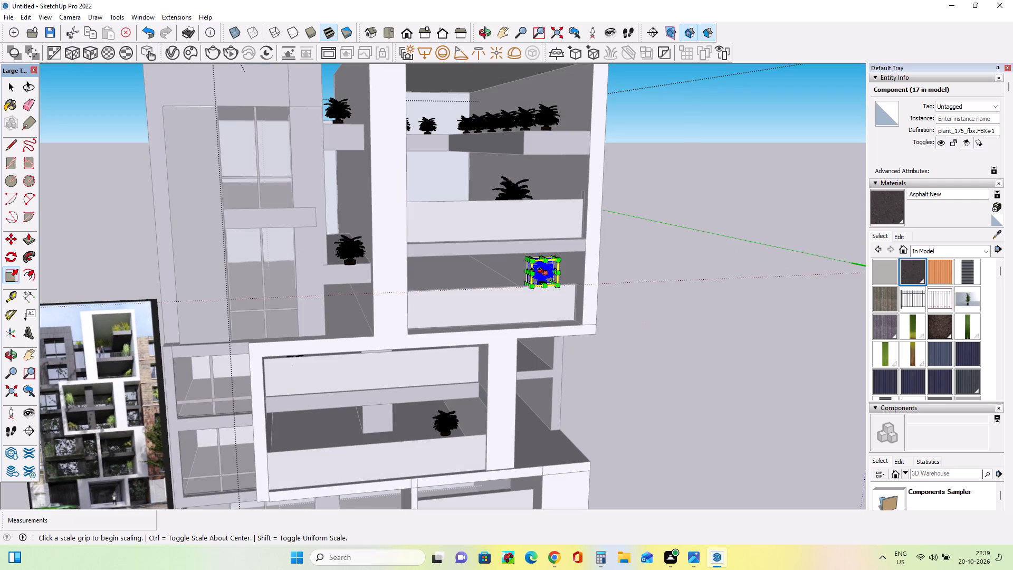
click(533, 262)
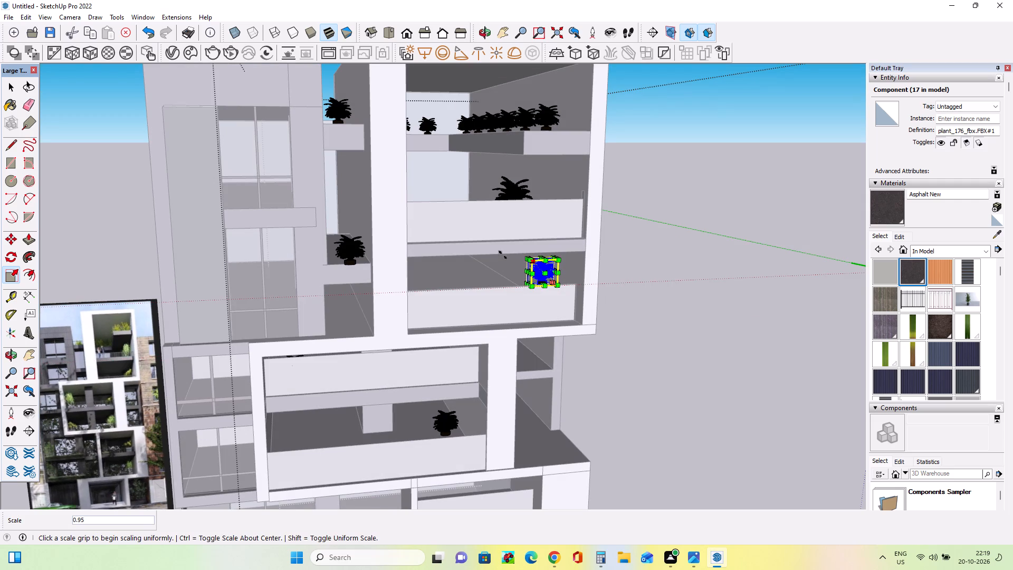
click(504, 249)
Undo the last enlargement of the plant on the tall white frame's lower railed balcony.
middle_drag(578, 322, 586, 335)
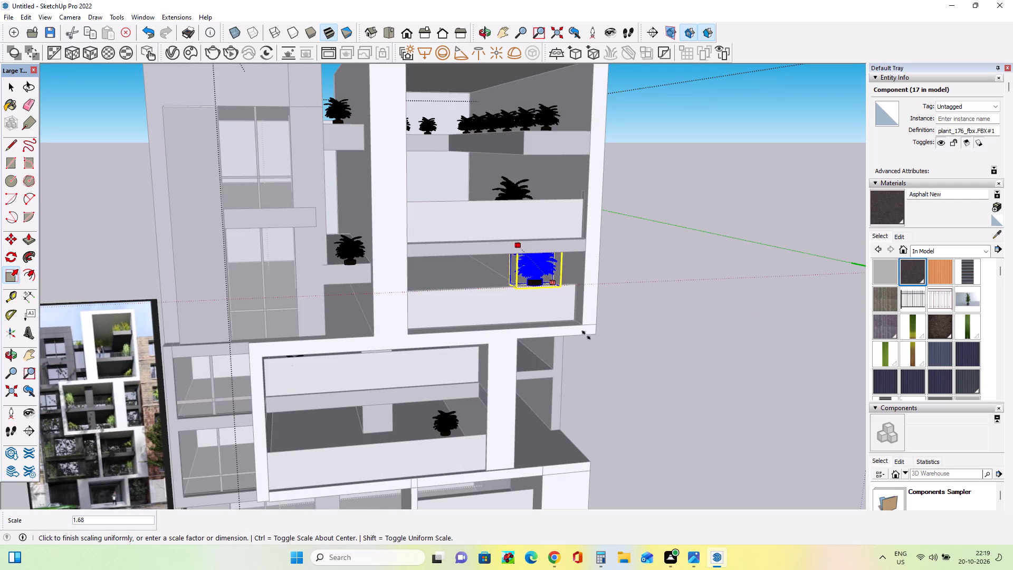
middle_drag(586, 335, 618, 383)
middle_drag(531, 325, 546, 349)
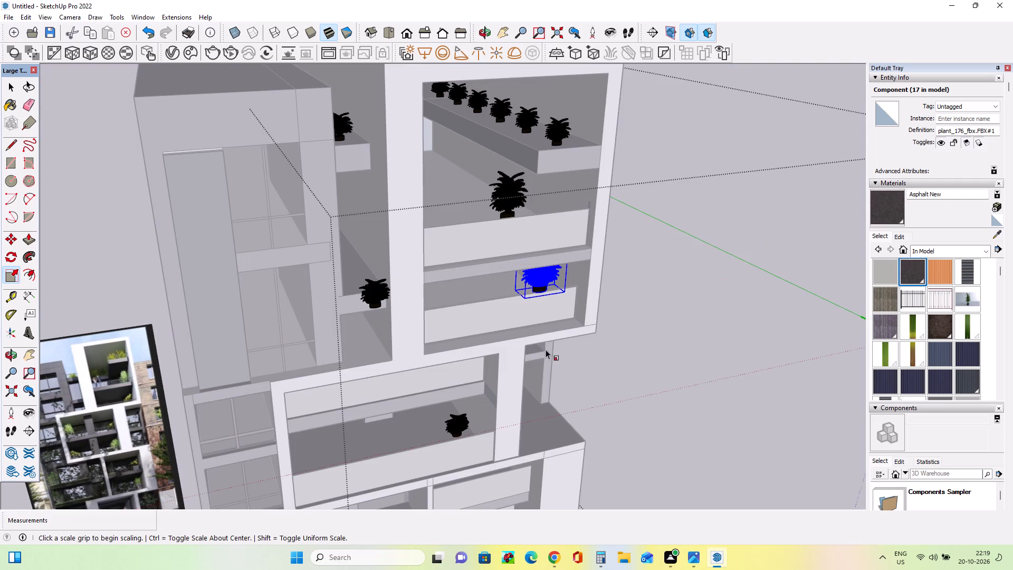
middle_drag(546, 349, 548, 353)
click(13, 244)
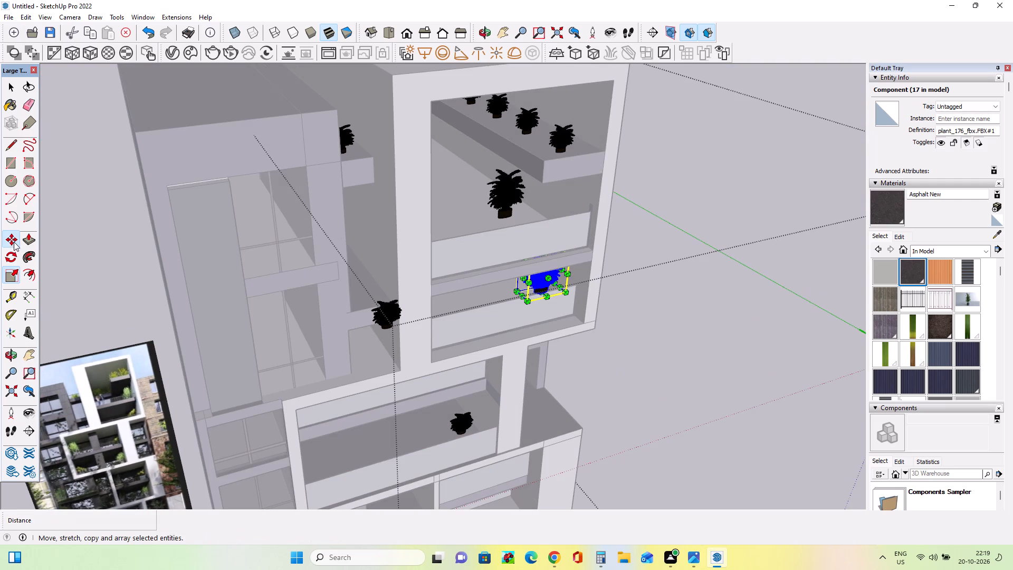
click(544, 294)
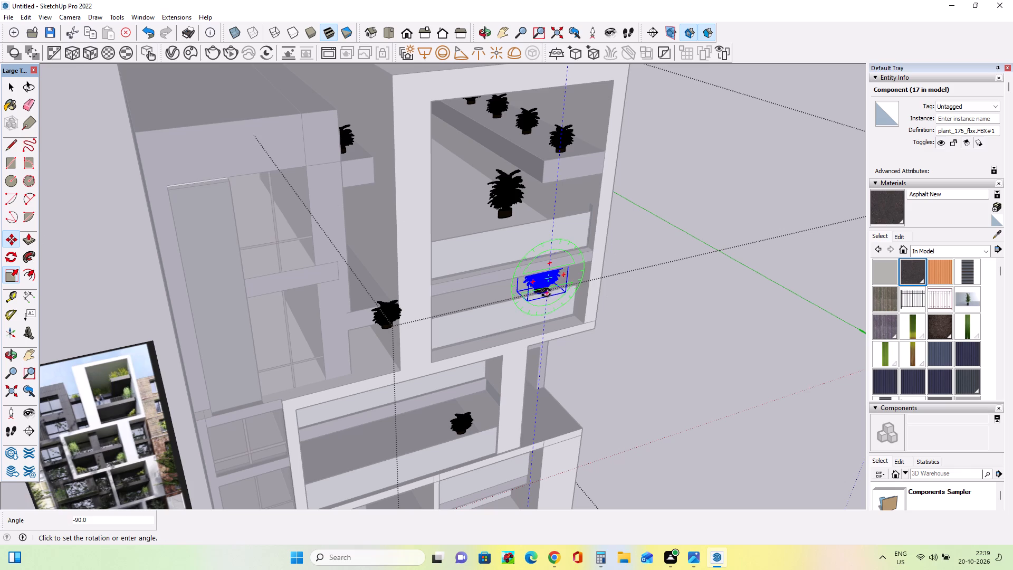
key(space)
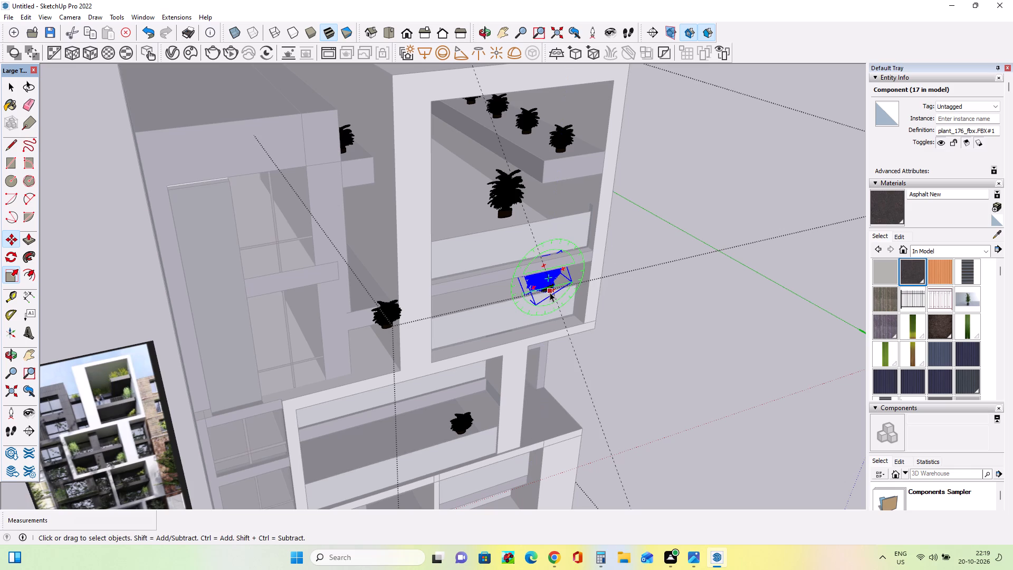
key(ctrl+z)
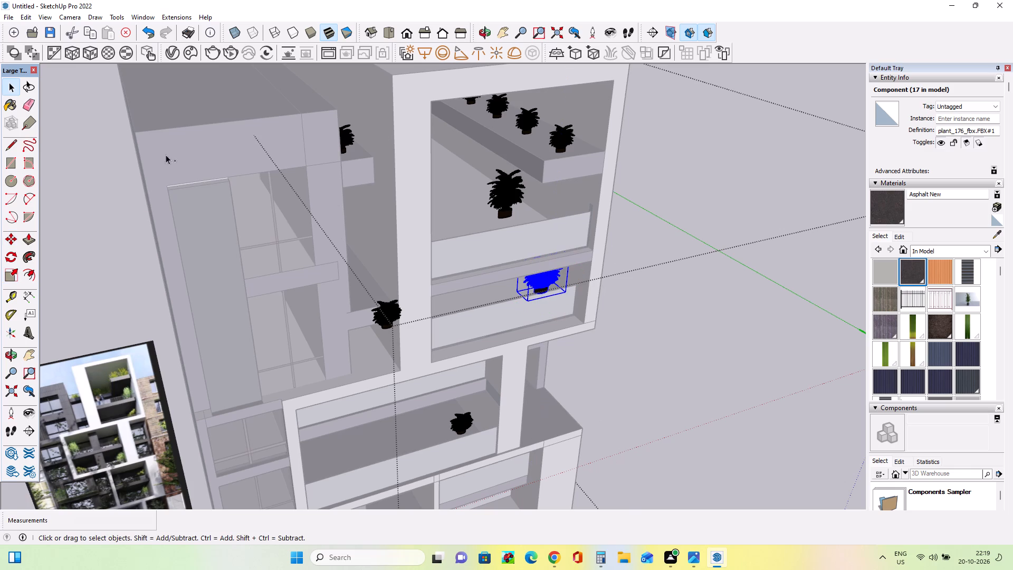
Move the plant on the tall white frame's lower railed balcony about 6' sideways, away from the outer side wall.
click(15, 237)
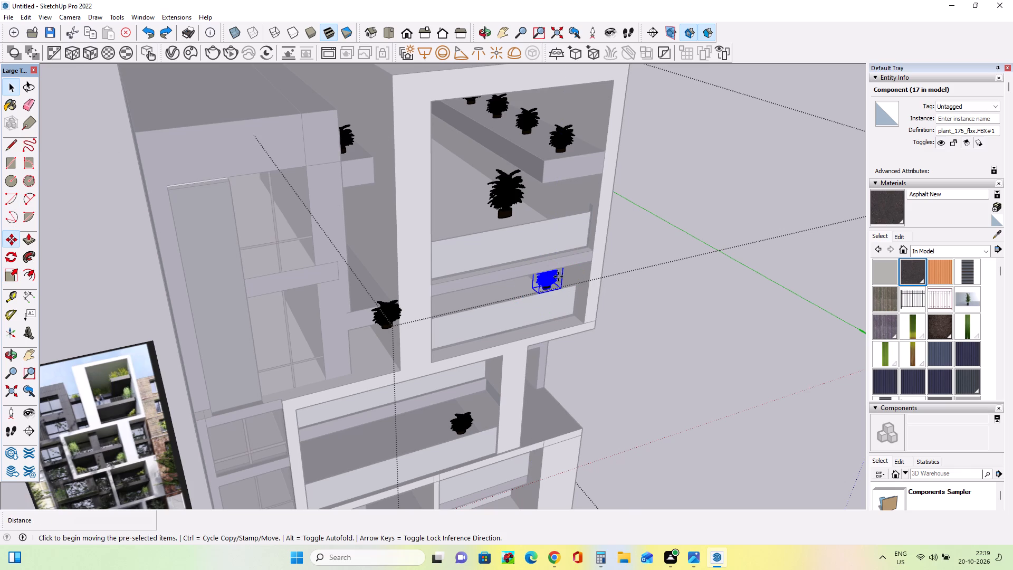
click(550, 292)
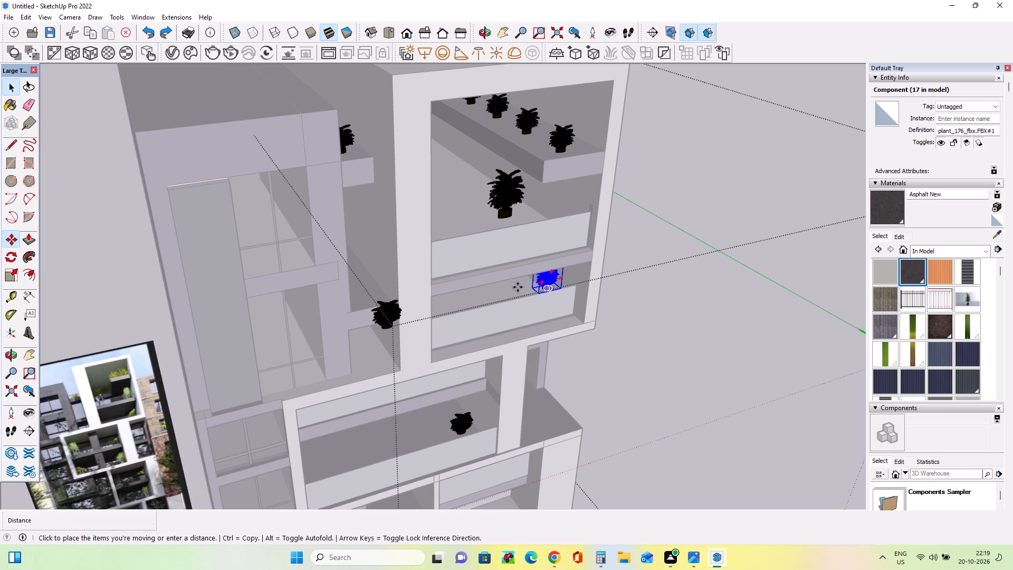
click(514, 293)
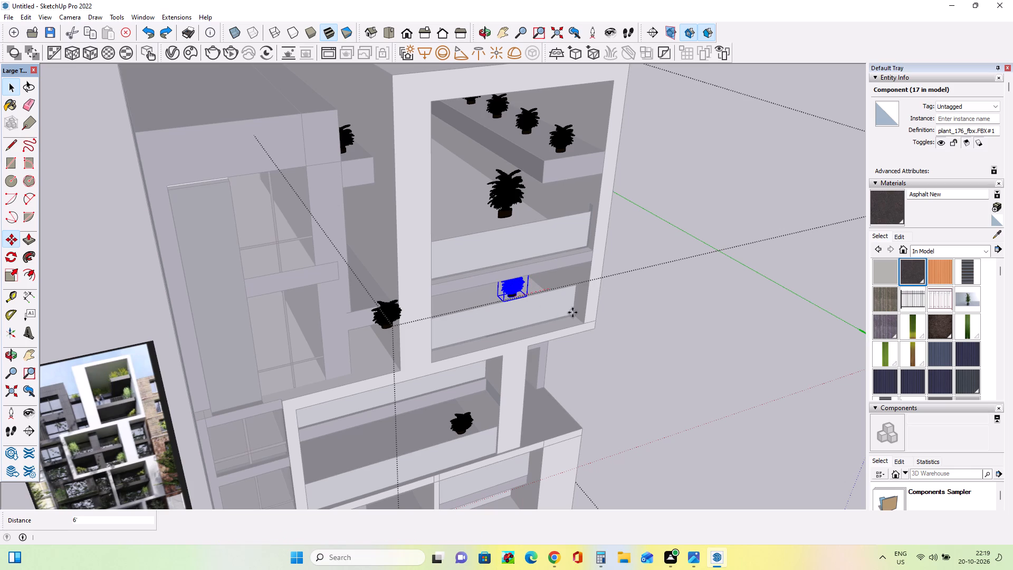
Move the lower railed balcony's plant about 20' 8" diagonally, deeper into the balcony and toward the outer side wall.
middle_drag(572, 312, 521, 249)
middle_drag(587, 315, 512, 249)
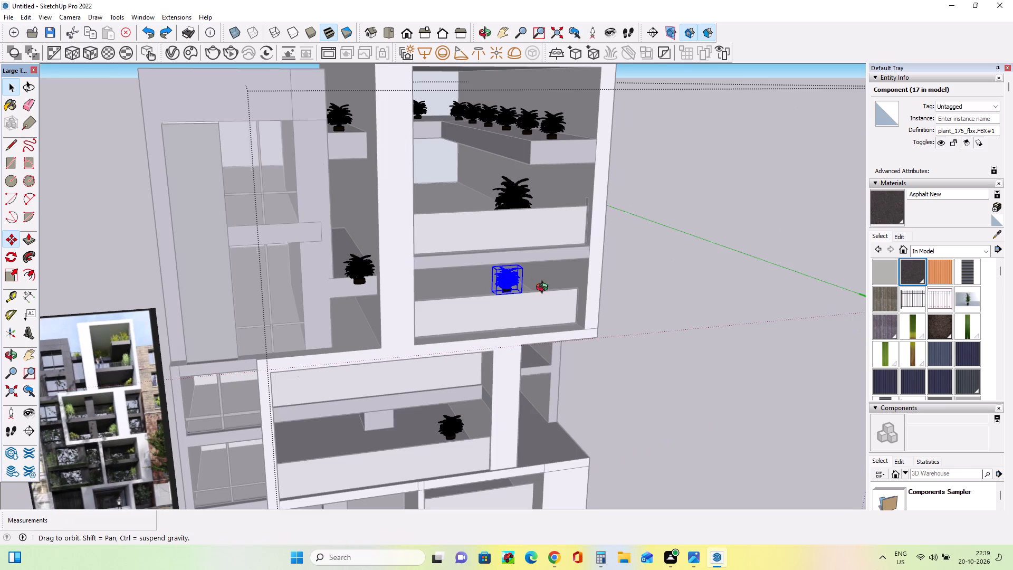
middle_drag(565, 322, 541, 330)
scroll(494, 252, up, 4)
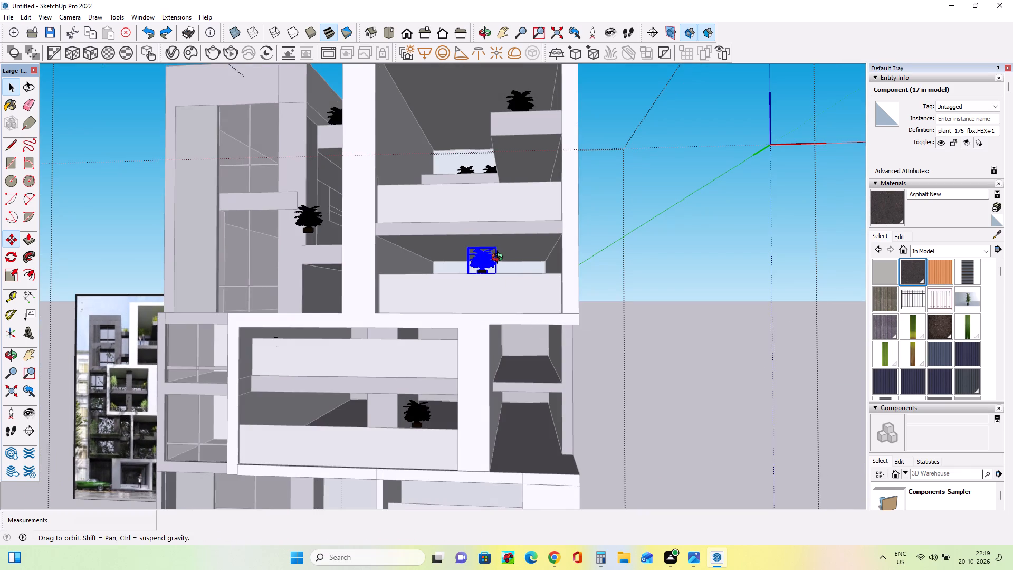
scroll(500, 259, up, 18)
middle_drag(505, 286, 510, 320)
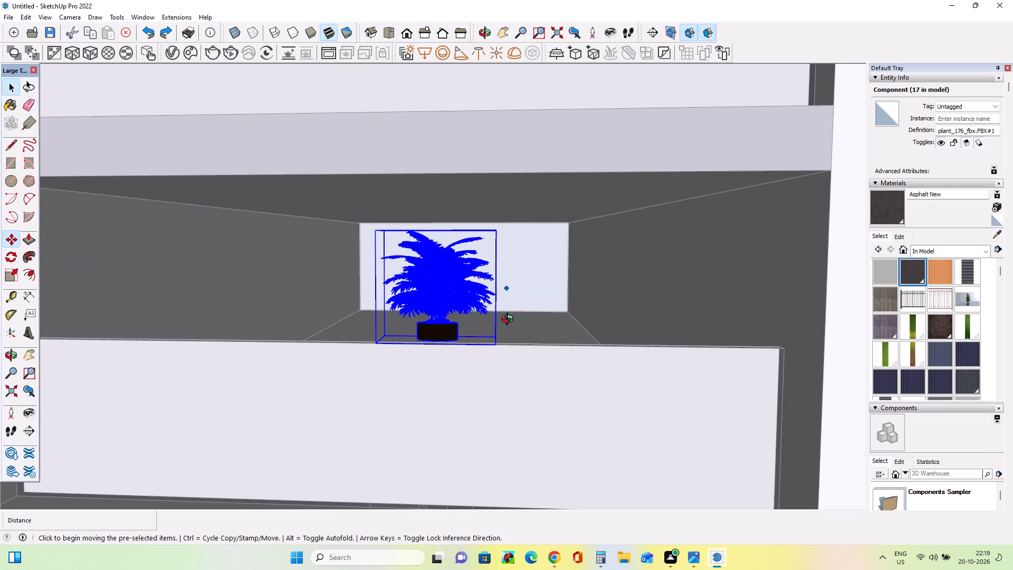
middle_drag(510, 320, 510, 338)
scroll(493, 336, down, 4)
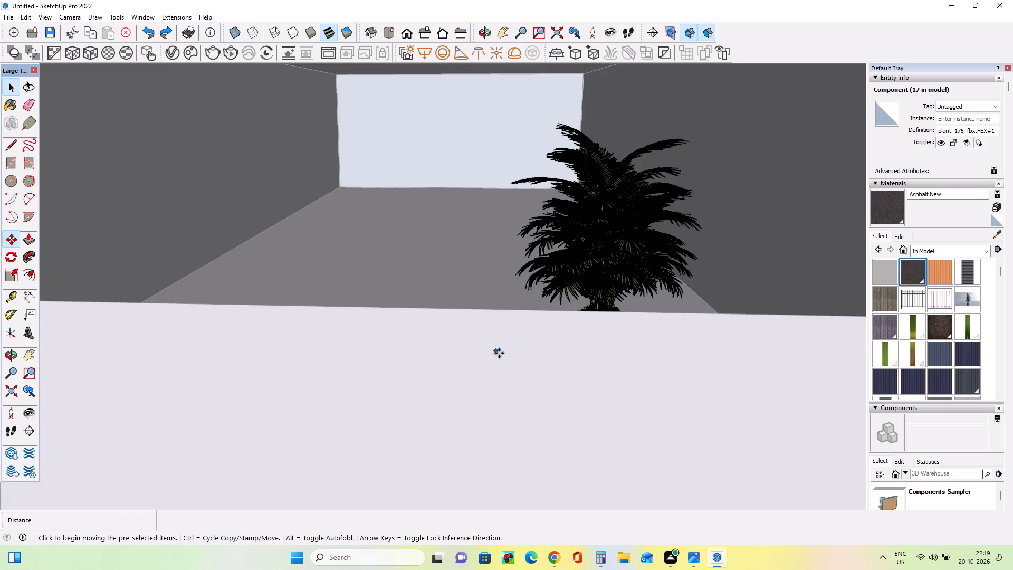
scroll(499, 353, down, 20)
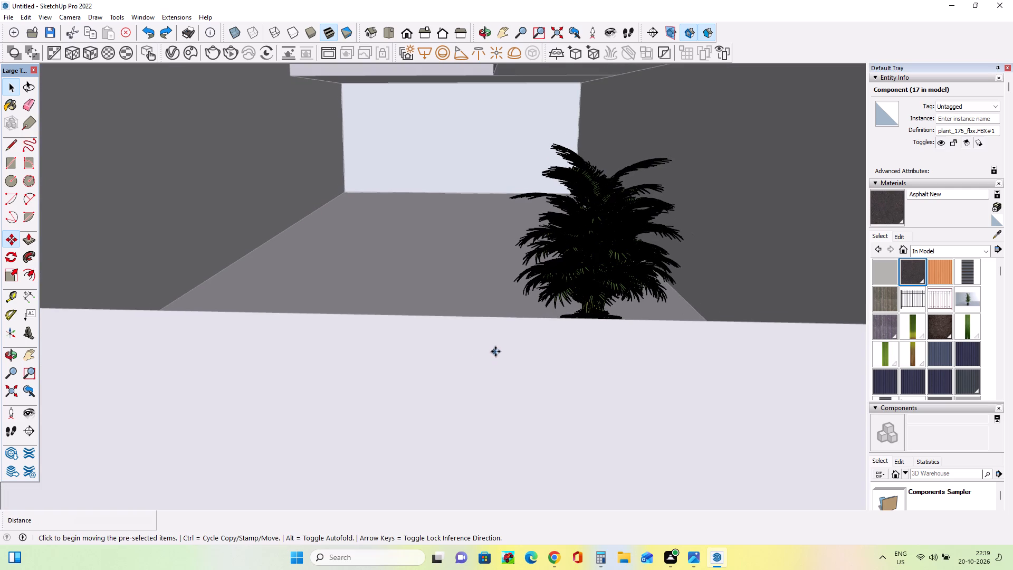
scroll(495, 351, down, 20)
scroll(495, 351, down, 6)
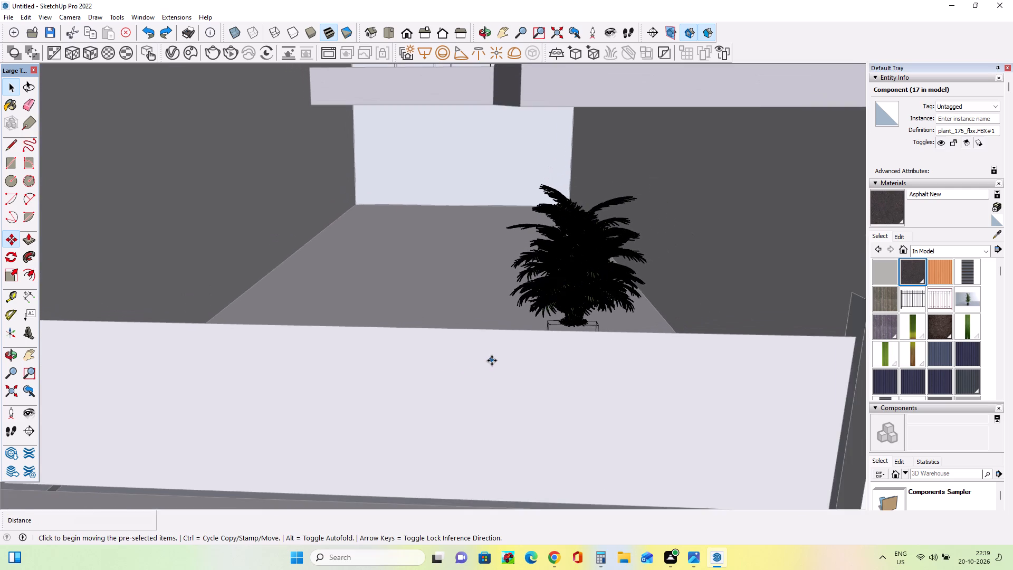
scroll(492, 360, down, 9)
scroll(492, 361, up, 1)
scroll(492, 361, down, 5)
middle_drag(509, 464, 503, 442)
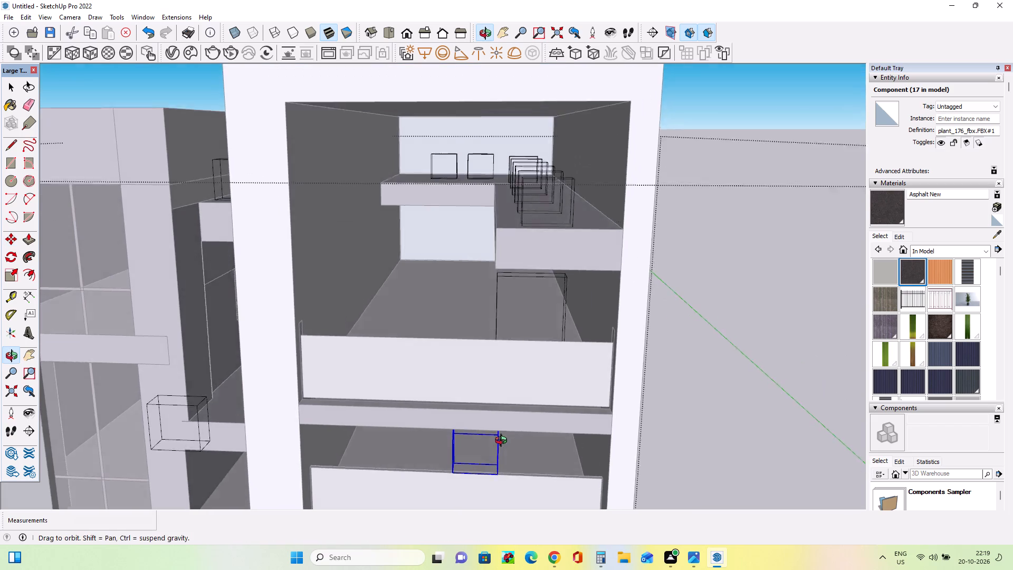
middle_drag(503, 442, 502, 425)
scroll(492, 451, up, 12)
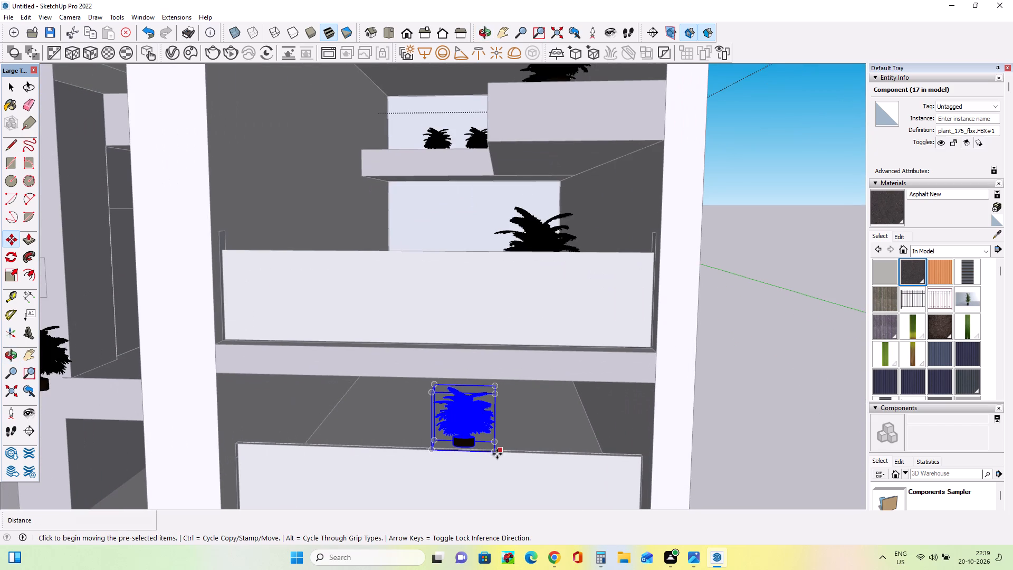
click(495, 448)
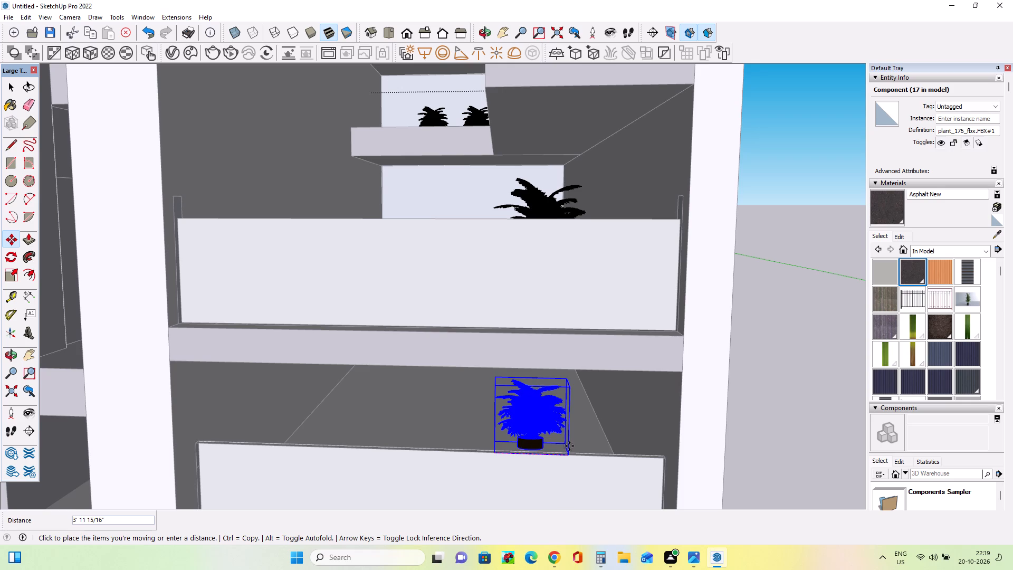
click(570, 440)
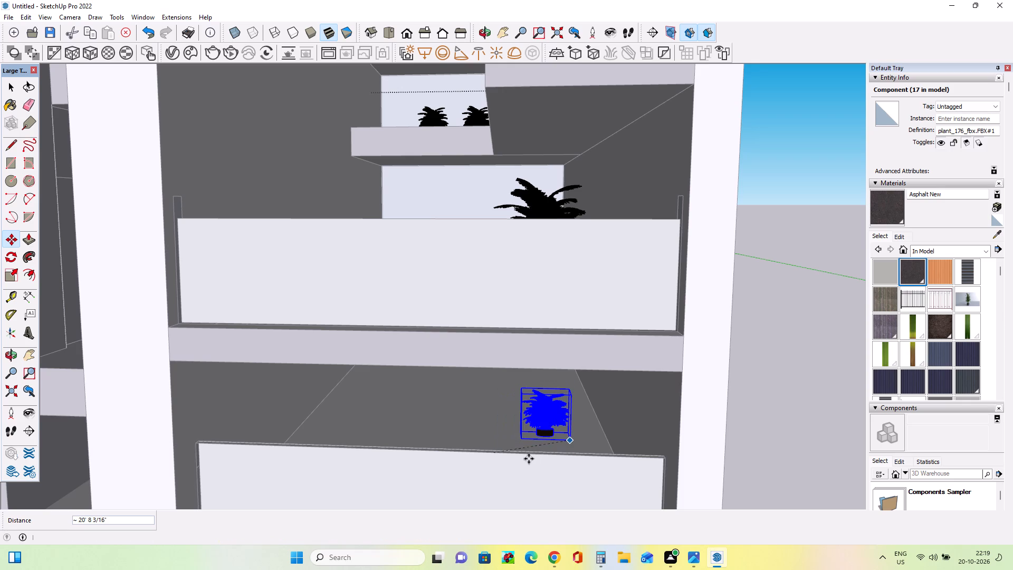
Scale the plant on the tall white frame's lower railed balcony uniformly by about 1.66.
middle_drag(529, 459, 560, 384)
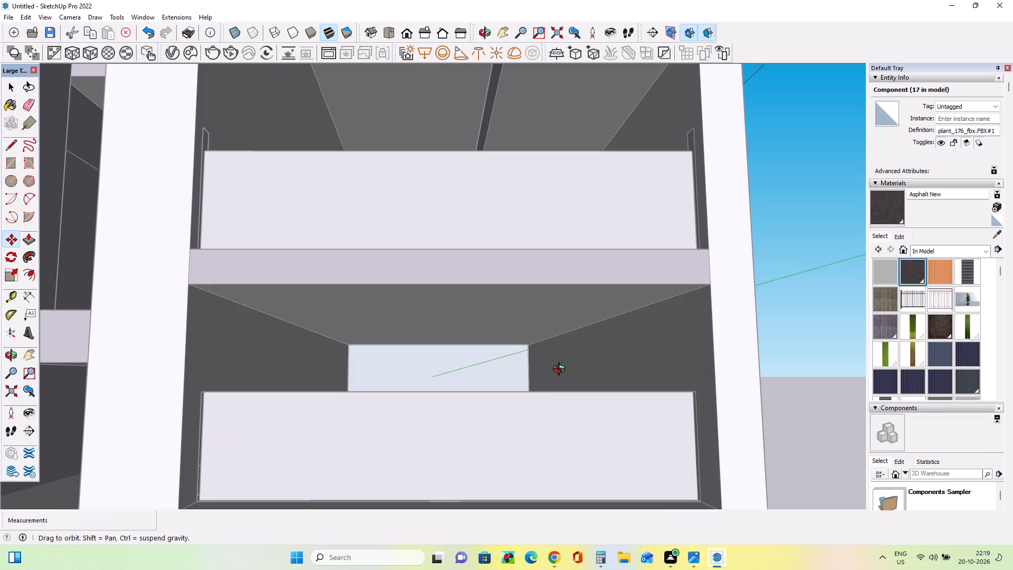
middle_drag(560, 384, 571, 479)
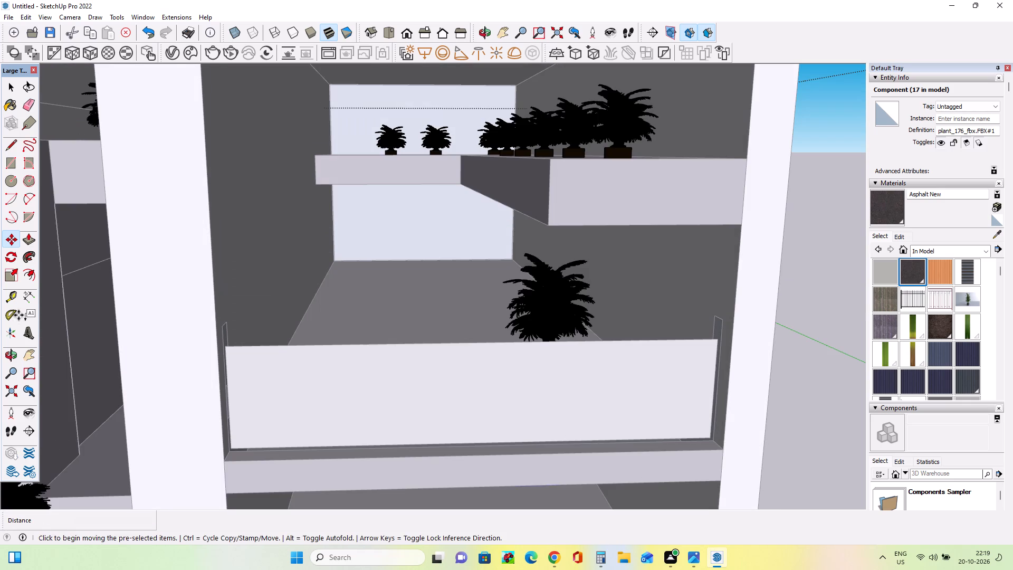
drag(13, 279, 22, 279)
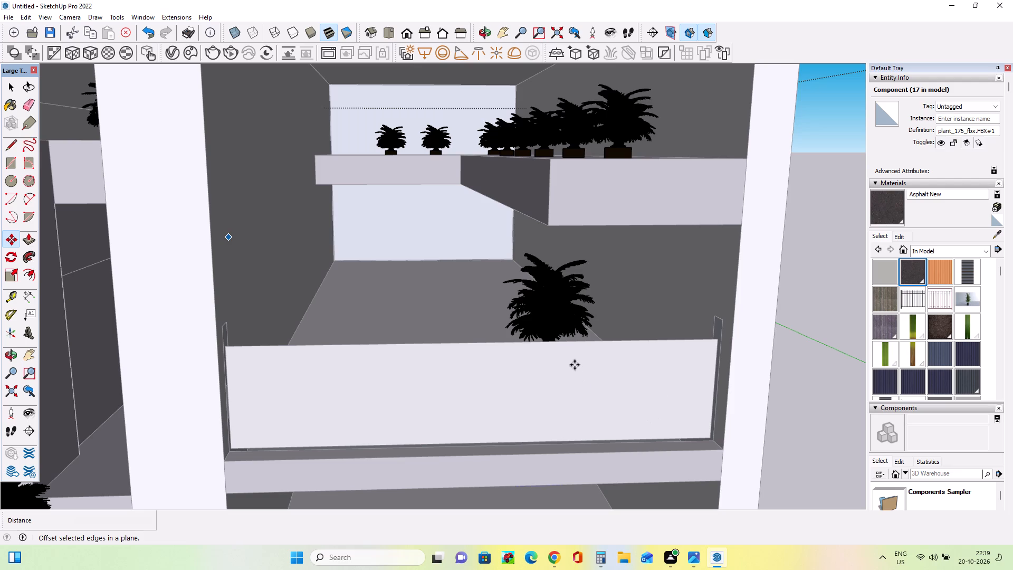
scroll(575, 365, down, 6)
middle_drag(573, 442, 571, 385)
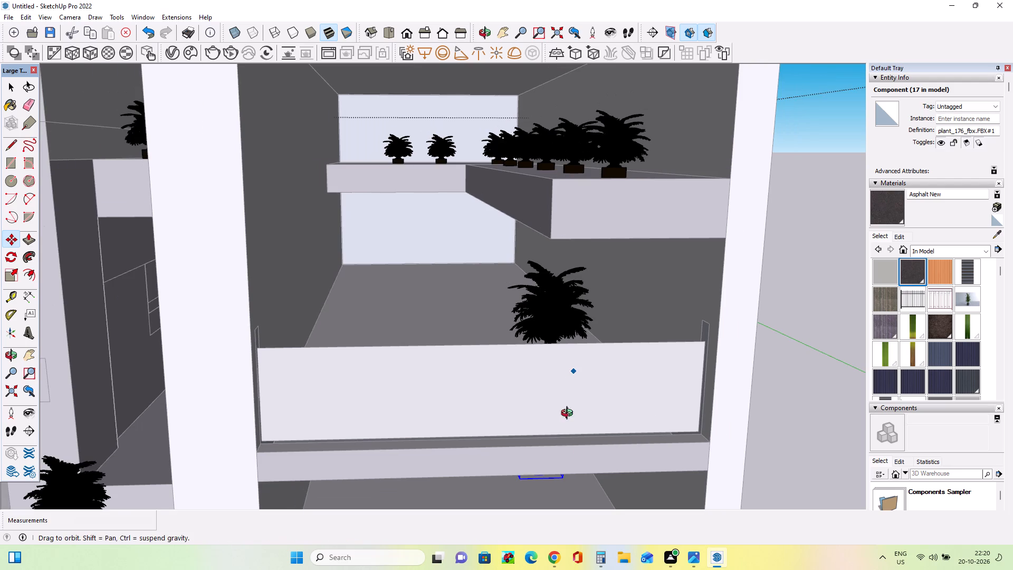
middle_drag(561, 454, 579, 375)
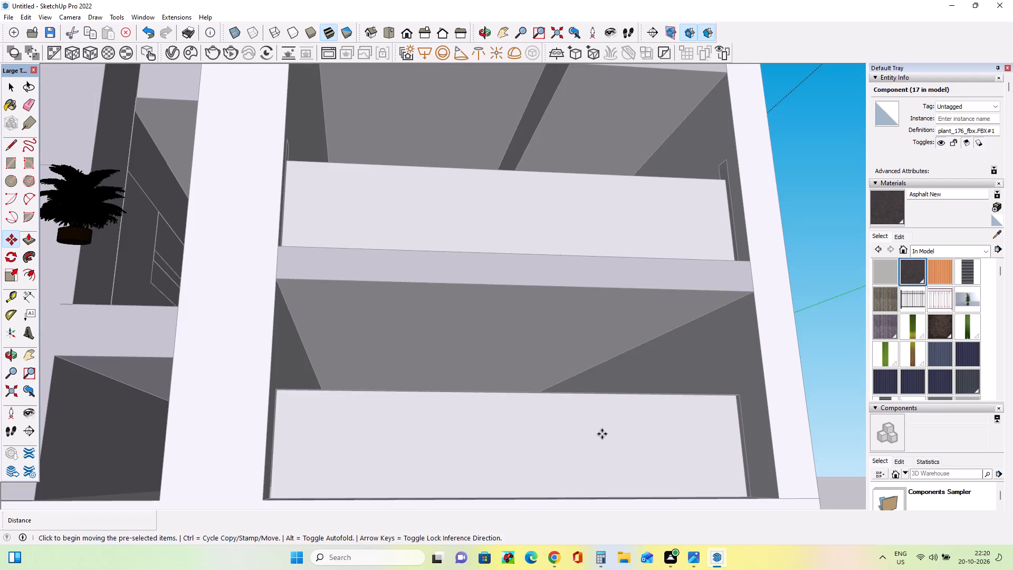
middle_drag(602, 433, 601, 507)
middle_drag(574, 406, 575, 472)
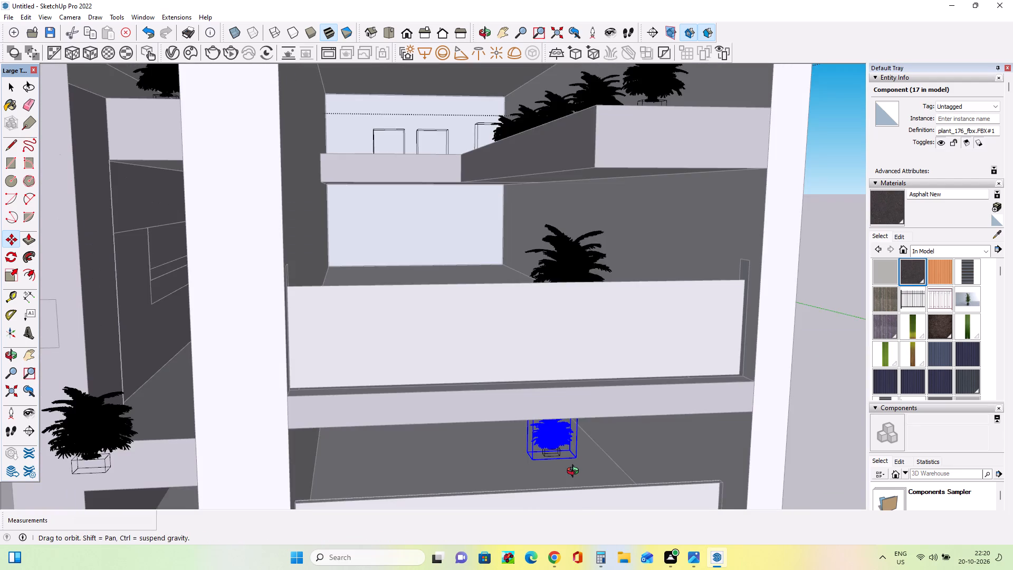
middle_drag(575, 472, 571, 438)
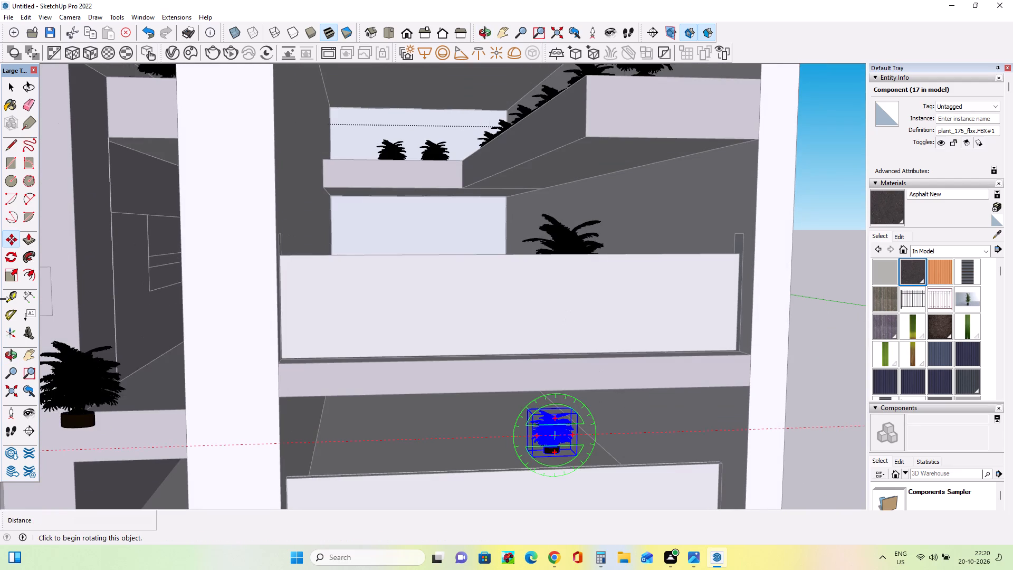
click(10, 277)
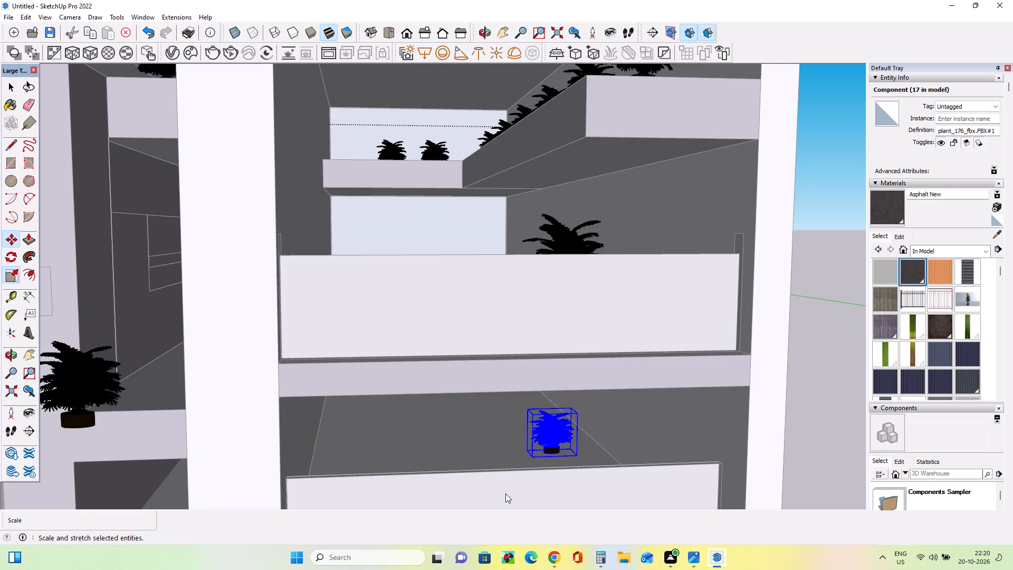
click(528, 411)
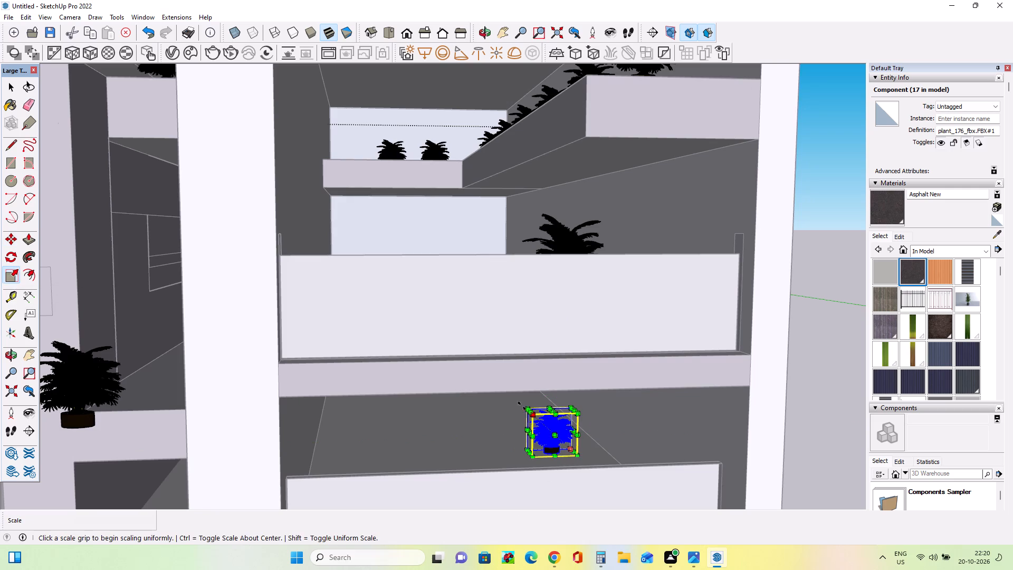
click(515, 388)
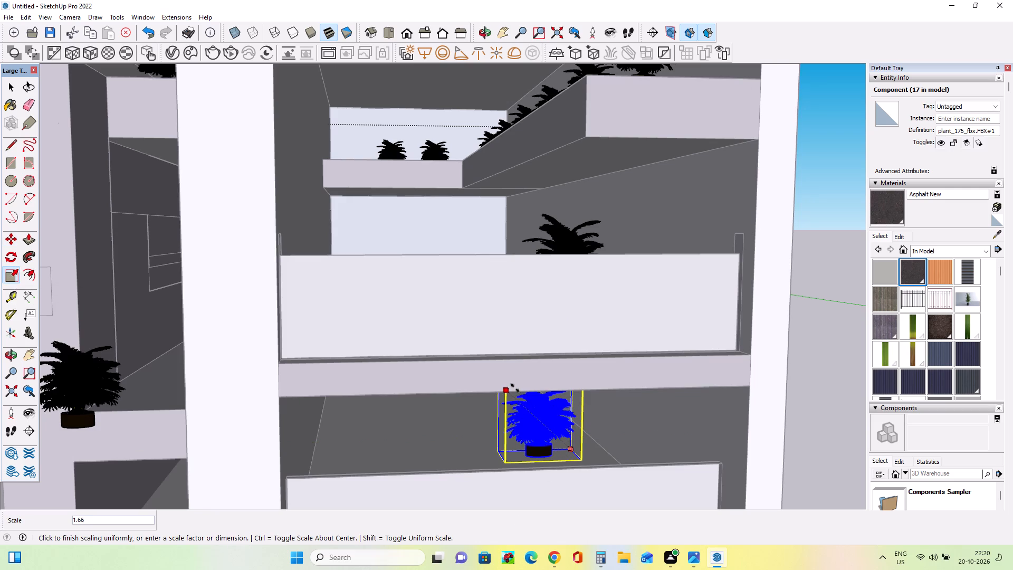
Examine the enlarged balcony plant's proportions against the whole upper facade and the reference photo.
scroll(449, 437, down, 6)
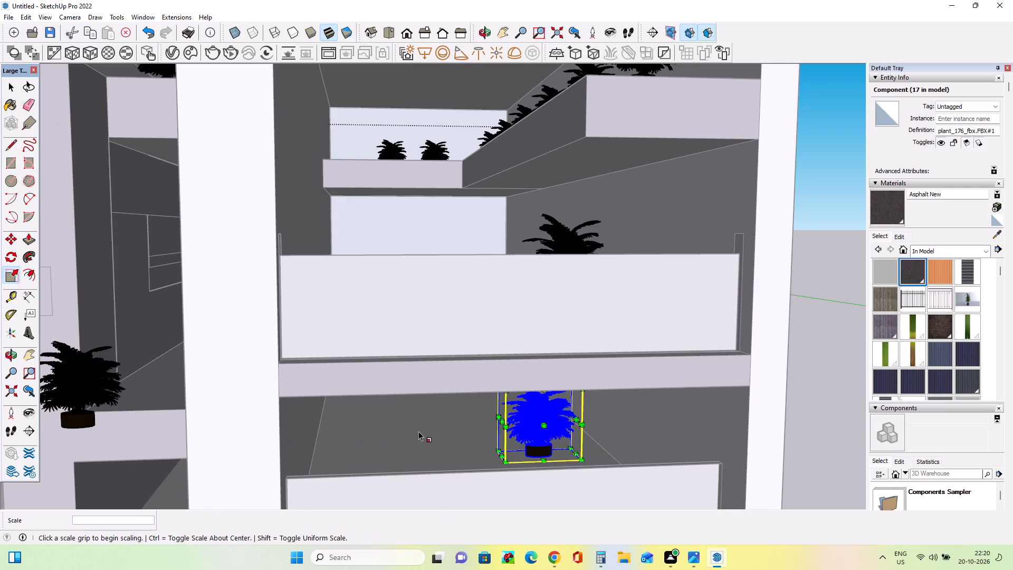
scroll(420, 434, down, 4)
middle_drag(490, 436, 464, 406)
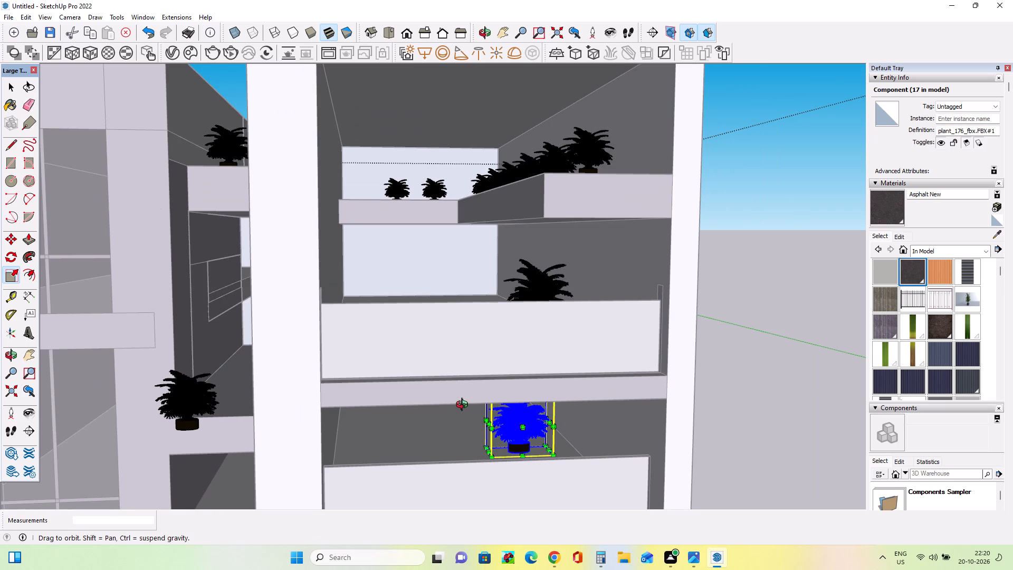
middle_drag(464, 406, 464, 405)
middle_drag(466, 425, 469, 411)
scroll(470, 411, down, 4)
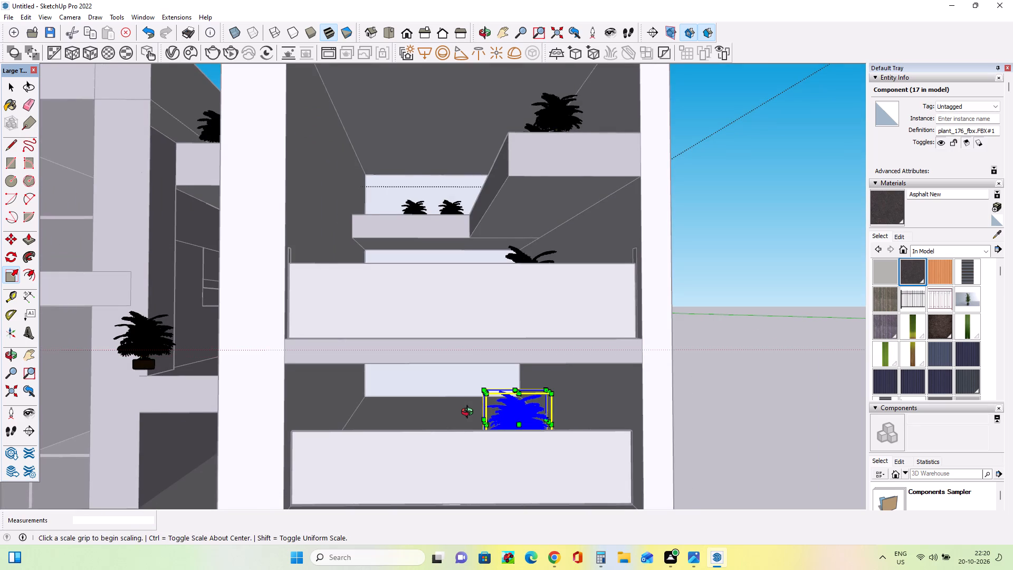
scroll(470, 413, down, 17)
scroll(471, 413, down, 4)
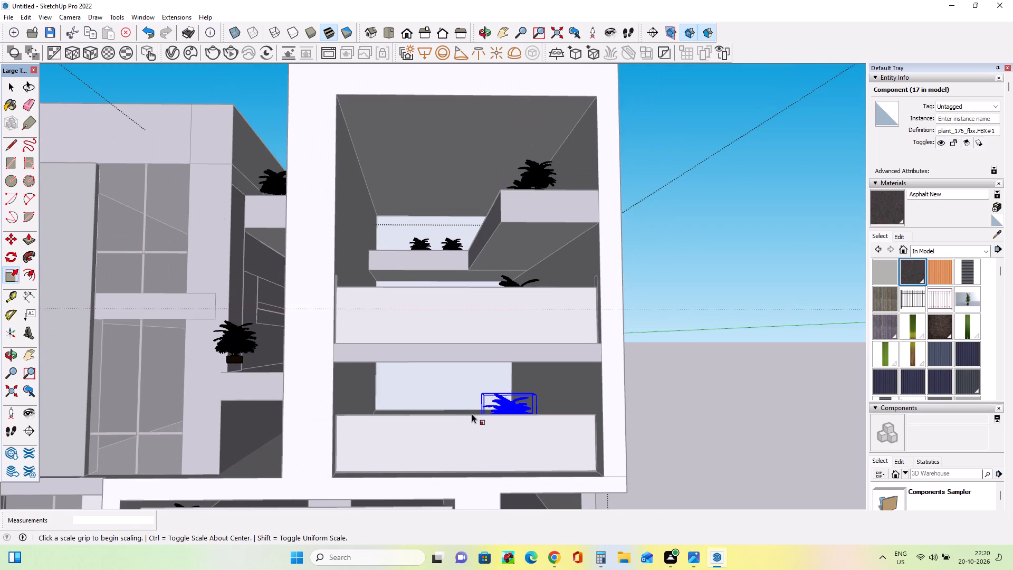
middle_drag(533, 434, 524, 463)
scroll(524, 463, down, 10)
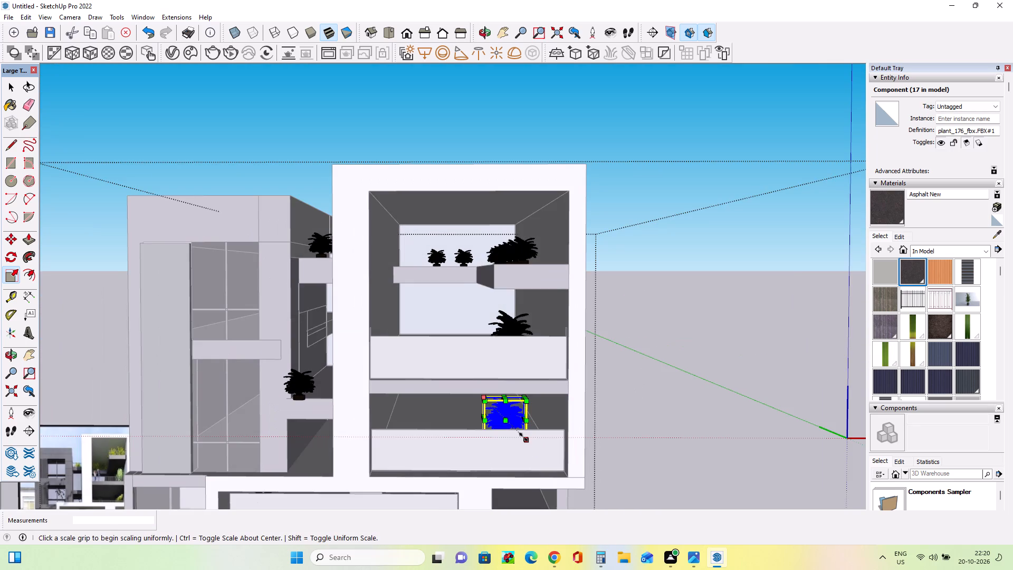
scroll(523, 437, down, 2)
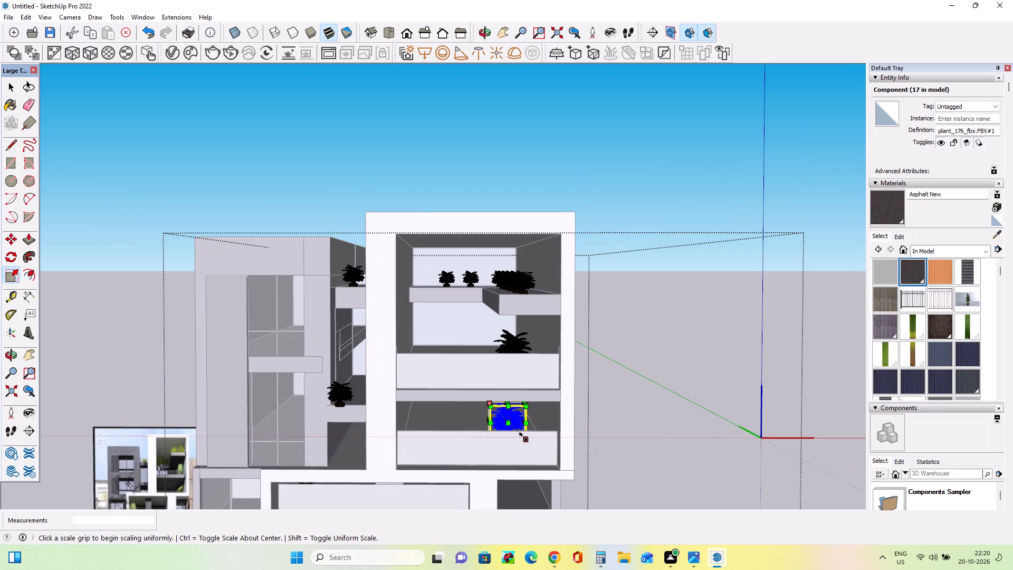
scroll(523, 437, down, 2)
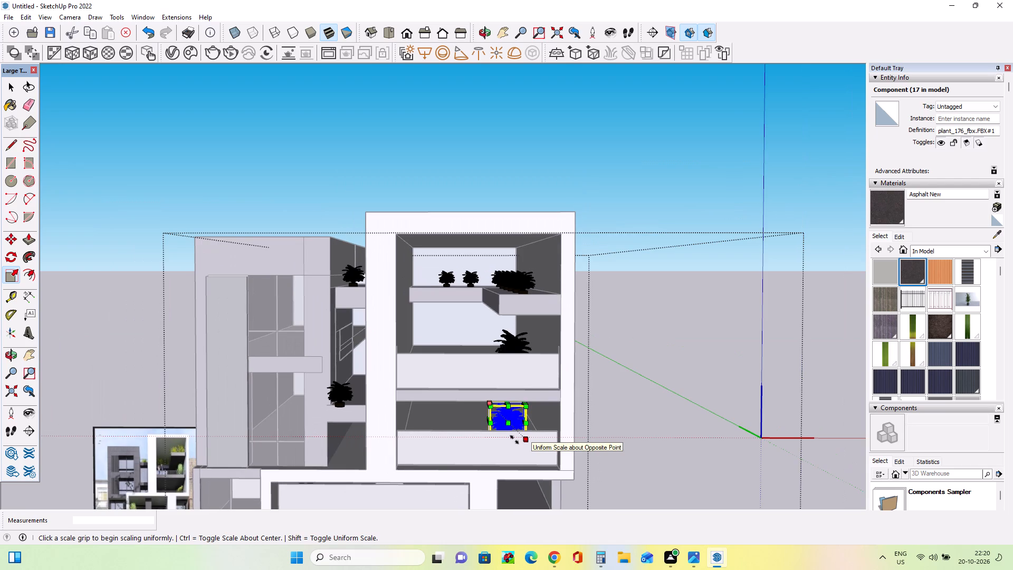
scroll(514, 440, down, 6)
middle_drag(503, 470, 513, 468)
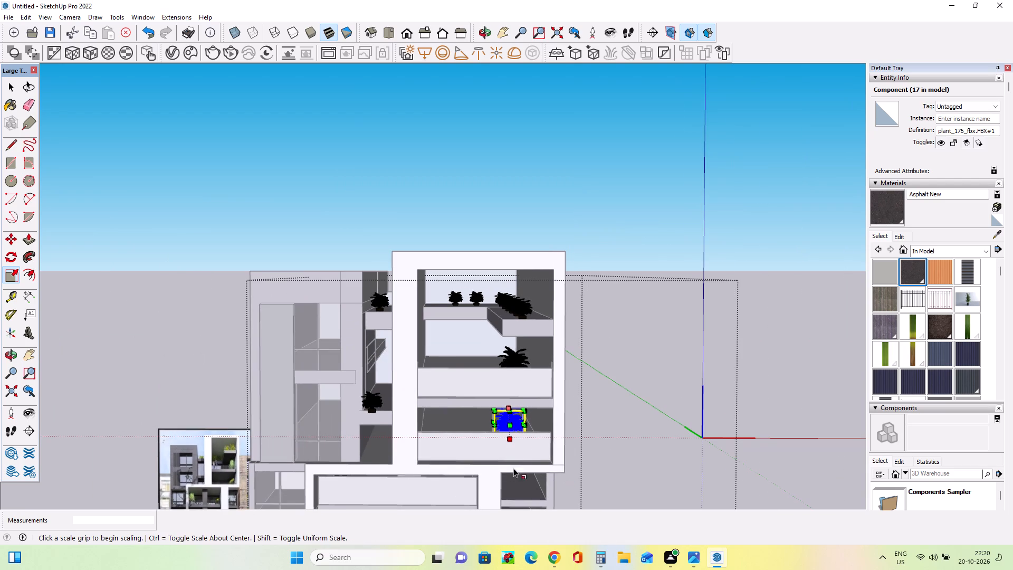
middle_drag(513, 468, 542, 451)
Move the plant on the lower ledge between the grey block and the white frame about 9' 2" deeper into the recess.
scroll(366, 420, up, 11)
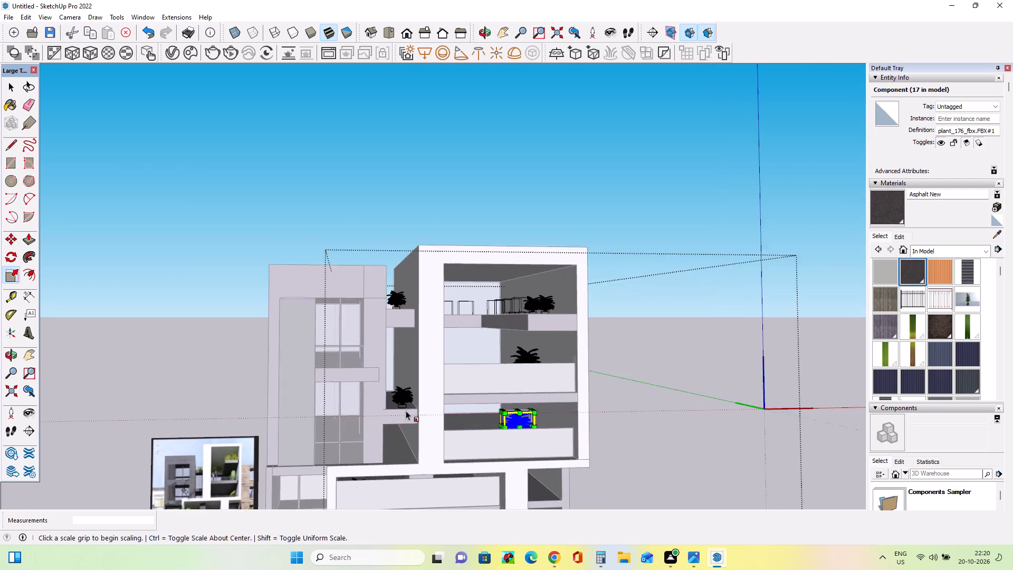
scroll(406, 411, up, 8)
scroll(399, 410, down, 1)
scroll(399, 410, up, 12)
middle_drag(403, 426, 425, 445)
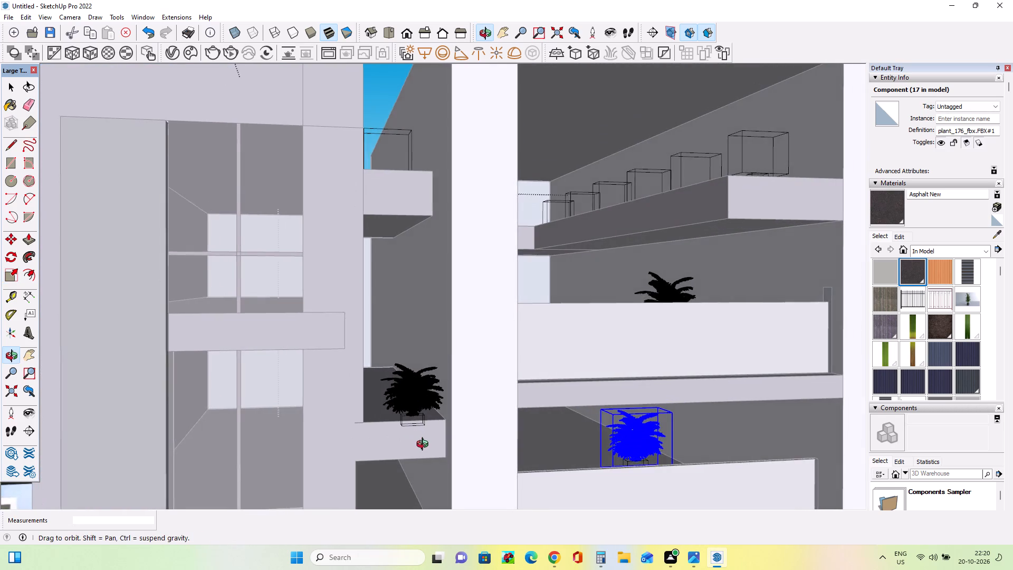
middle_drag(425, 445, 487, 469)
scroll(487, 469, up, 1)
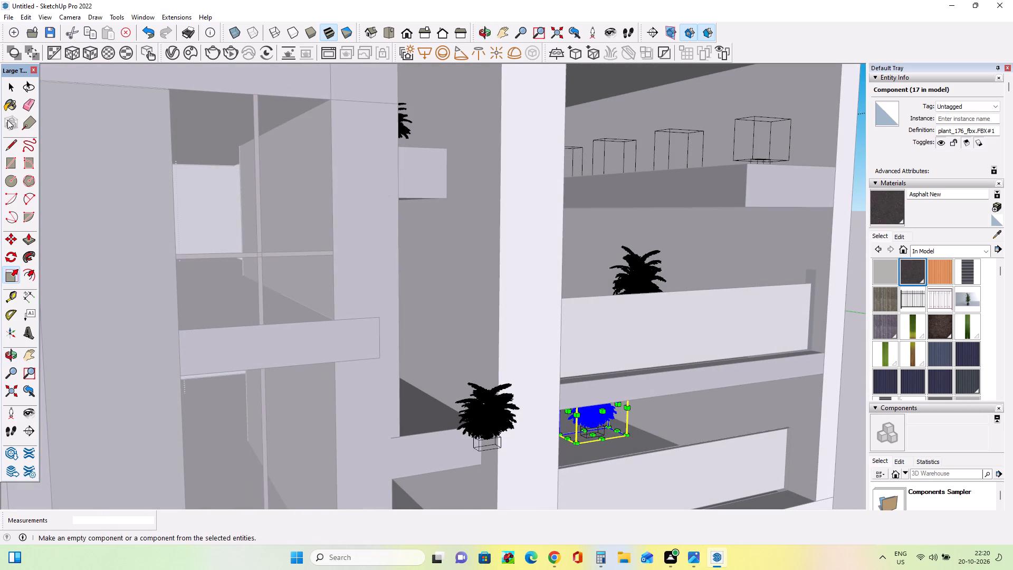
click(14, 90)
click(490, 439)
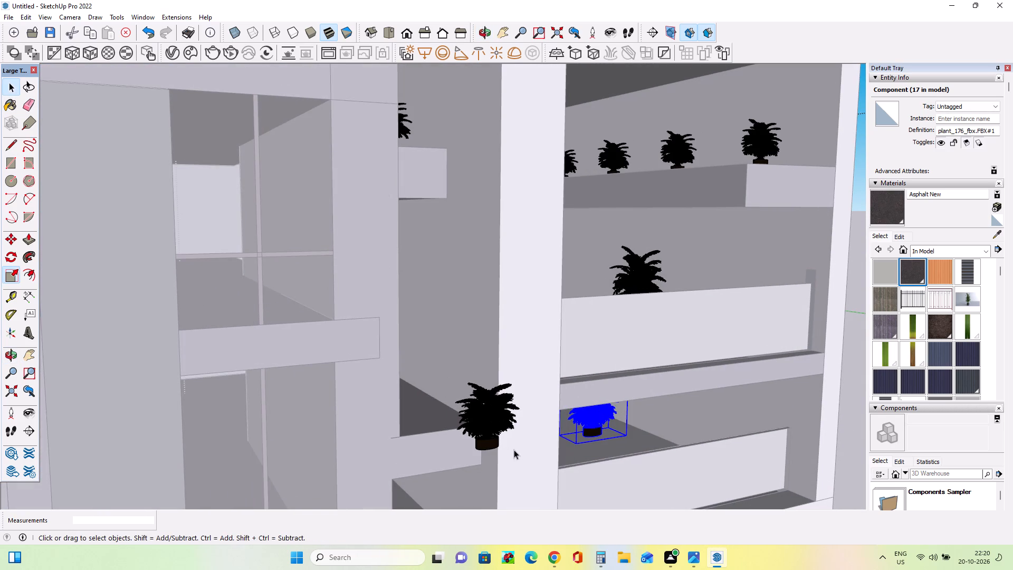
click(485, 427)
click(9, 232)
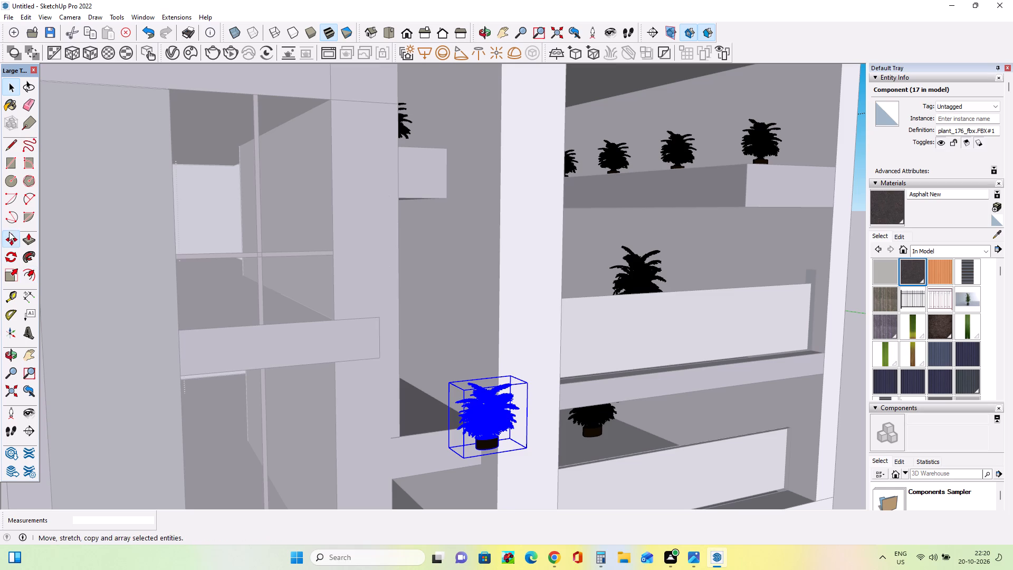
click(466, 439)
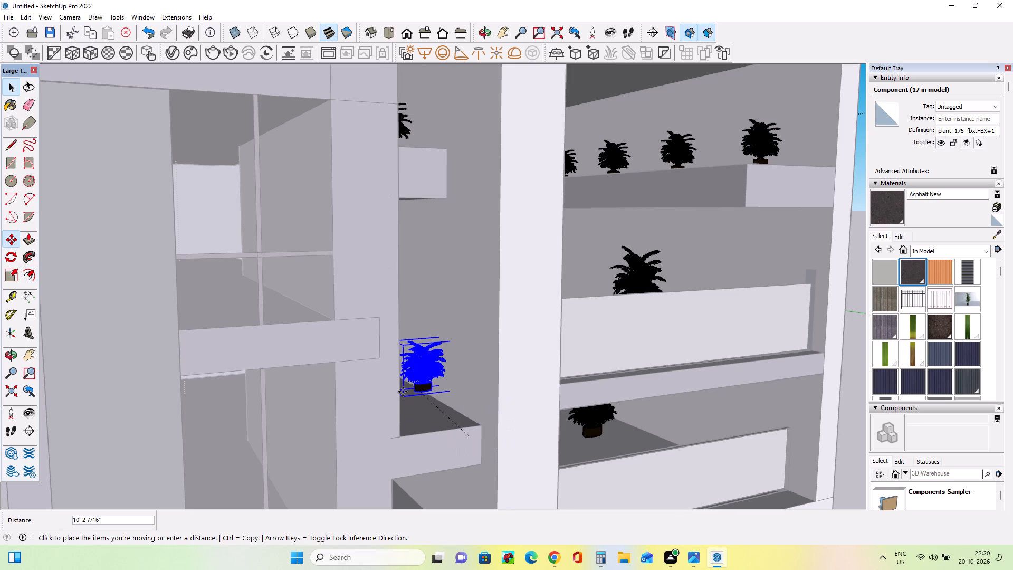
click(404, 401)
Move the lower ledge's plant about 3' 10" diagonally toward the tall white frame's wall.
middle_drag(494, 440, 463, 430)
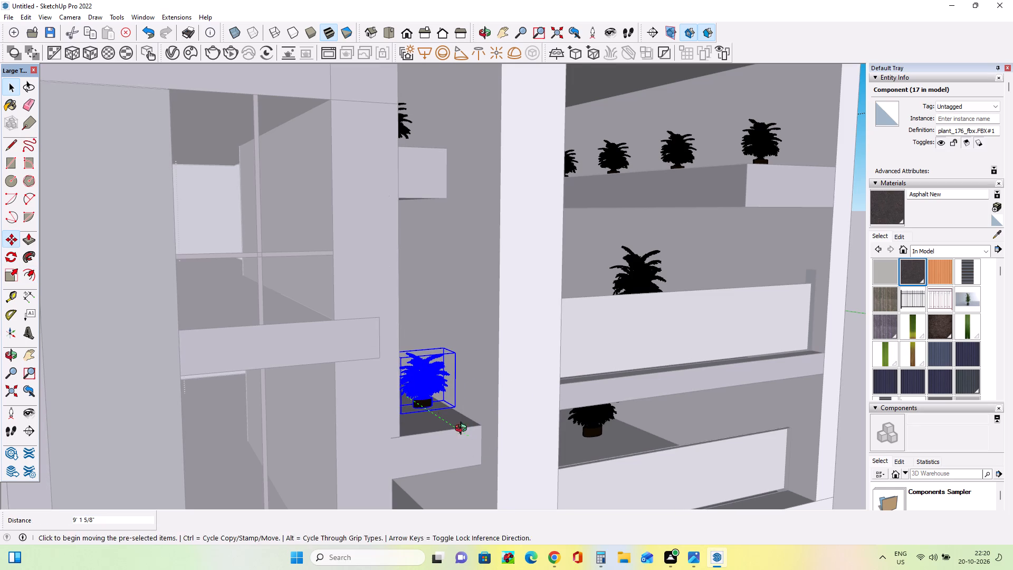
middle_drag(463, 430, 396, 400)
middle_drag(469, 438, 375, 414)
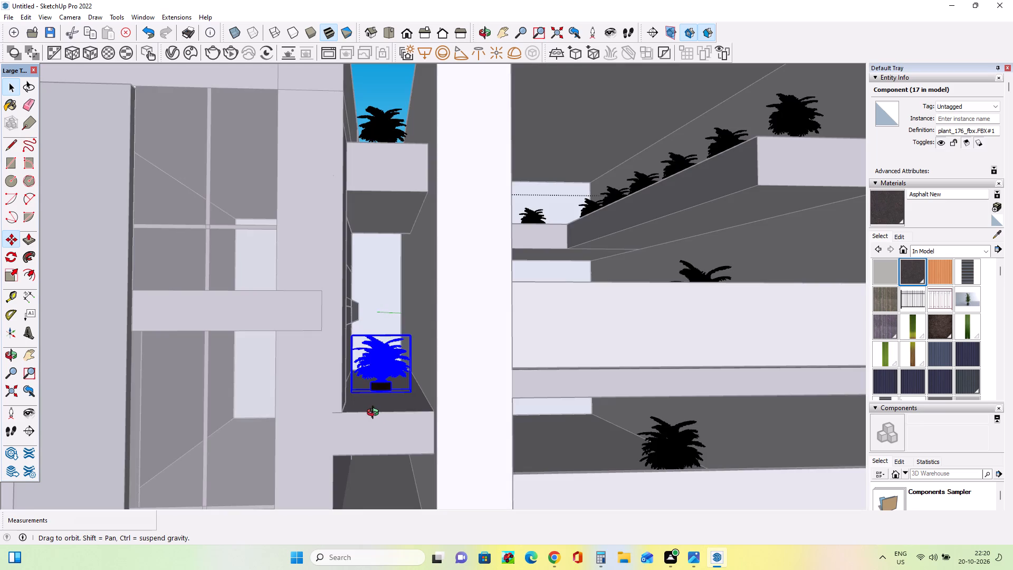
middle_drag(375, 414, 397, 423)
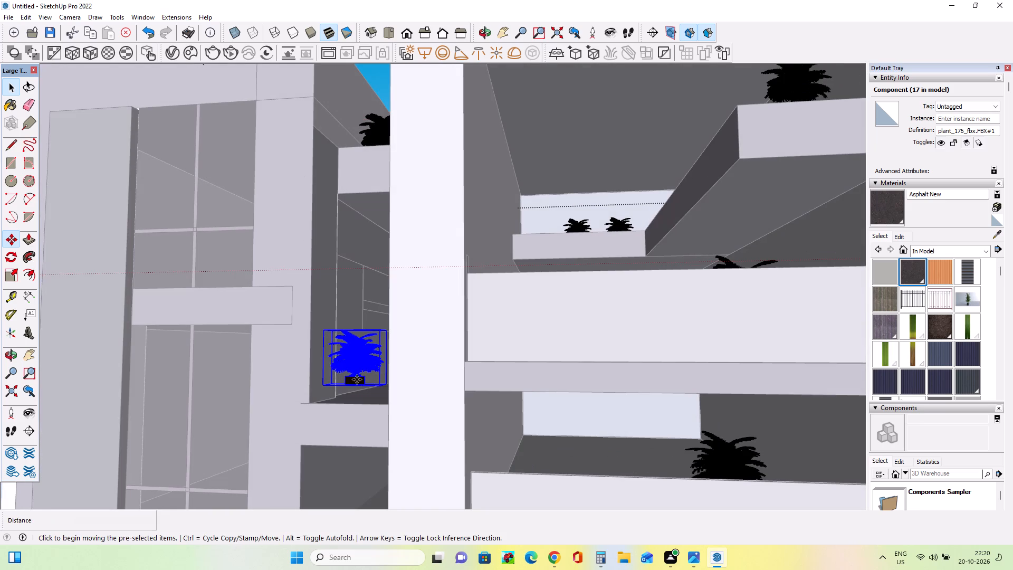
click(356, 383)
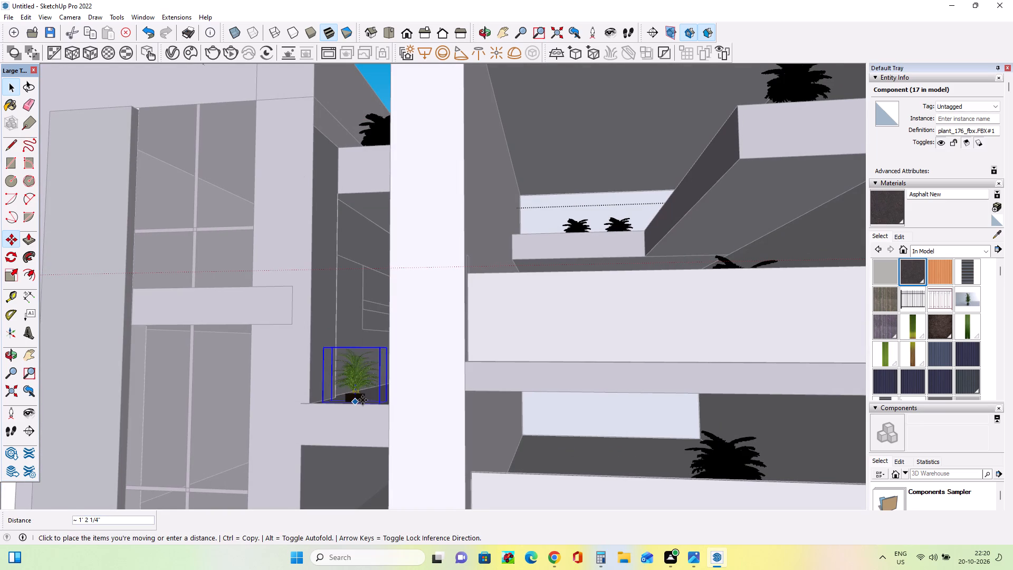
click(368, 398)
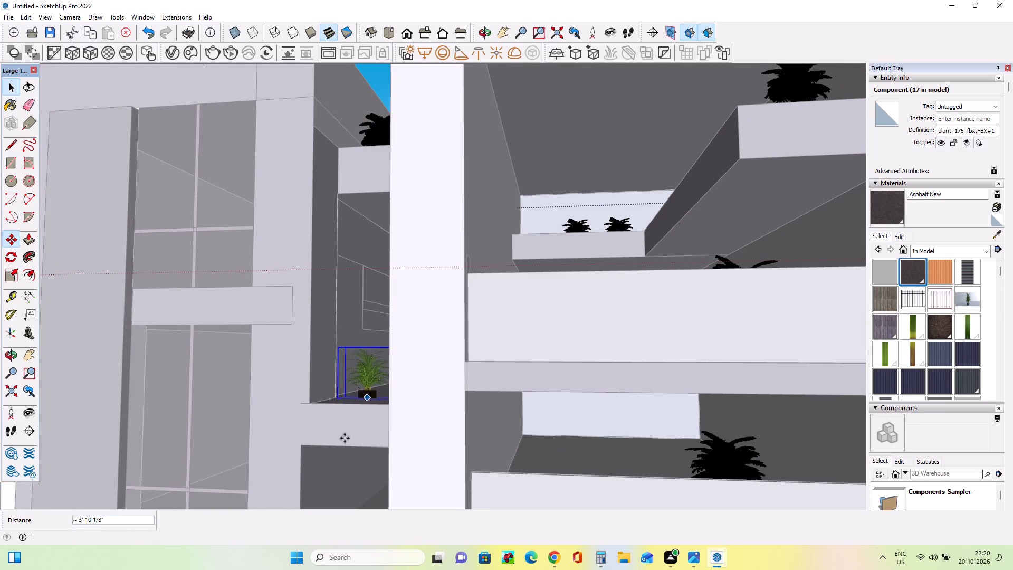
Examine the plant placement across the whole facade and compare it with the reference photo.
middle_drag(345, 439, 439, 464)
scroll(427, 434, down, 4)
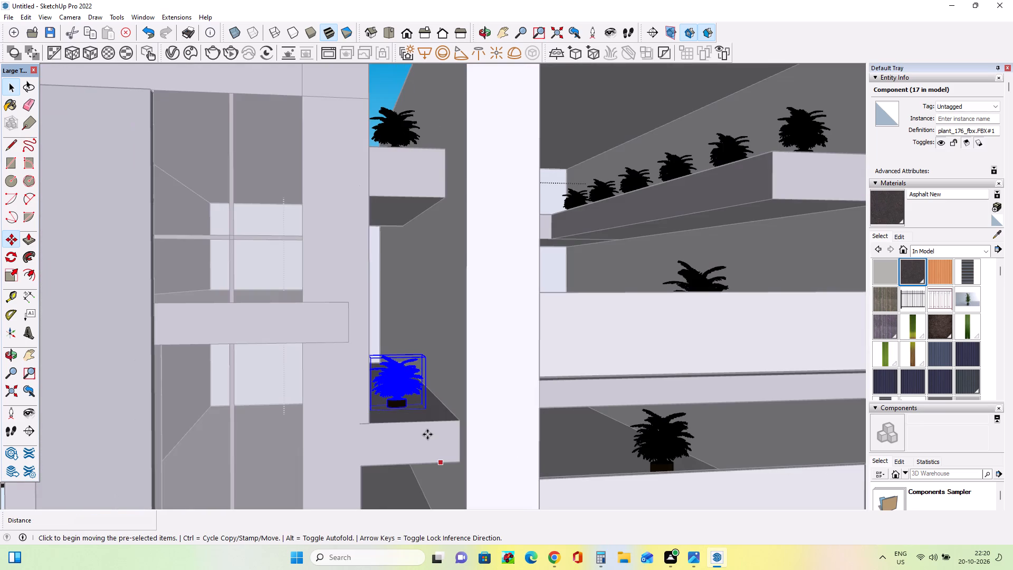
scroll(427, 434, down, 20)
scroll(426, 432, down, 4)
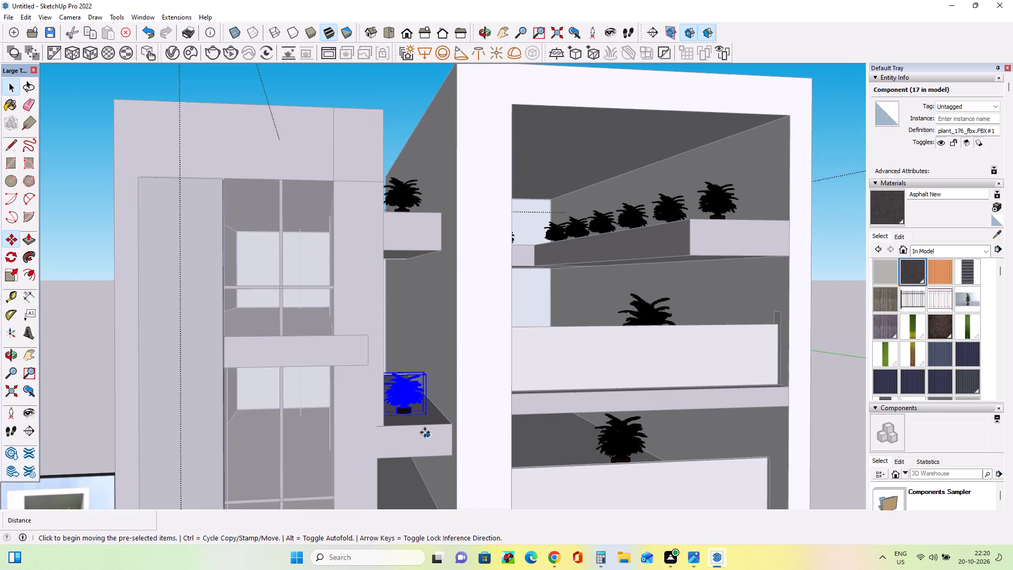
scroll(412, 445, down, 16)
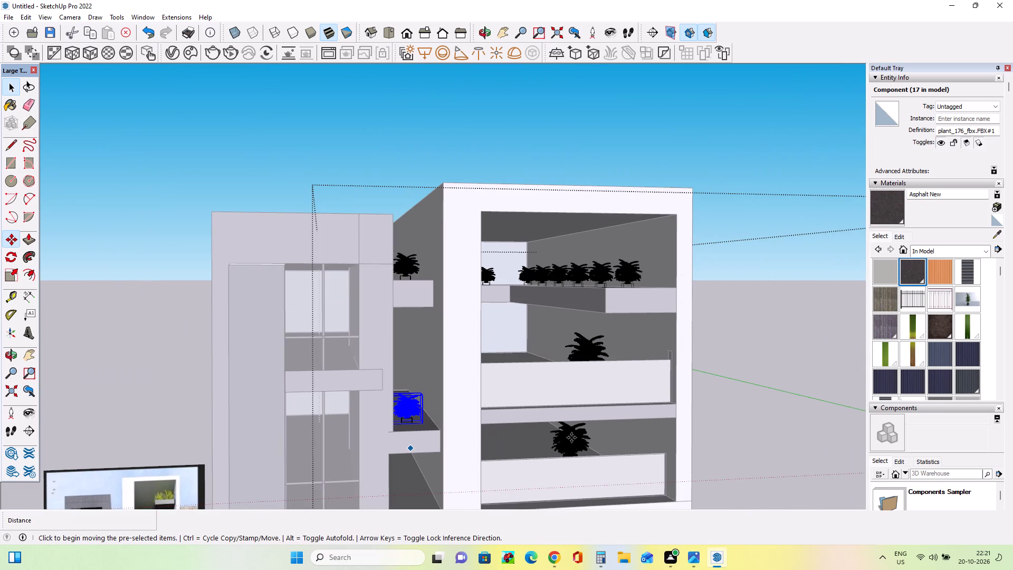
middle_drag(590, 438, 530, 423)
scroll(530, 423, down, 10)
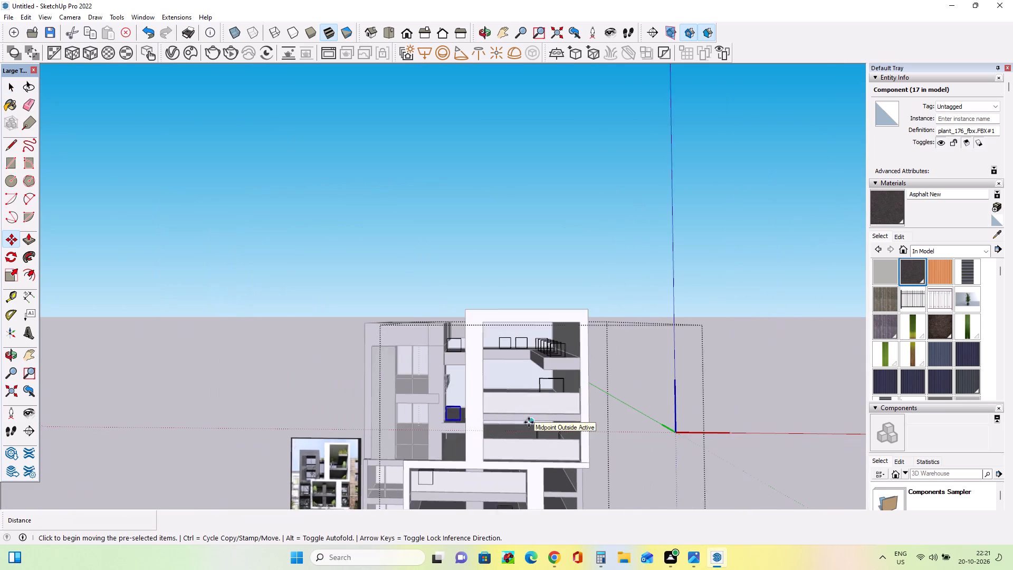
click(32, 358)
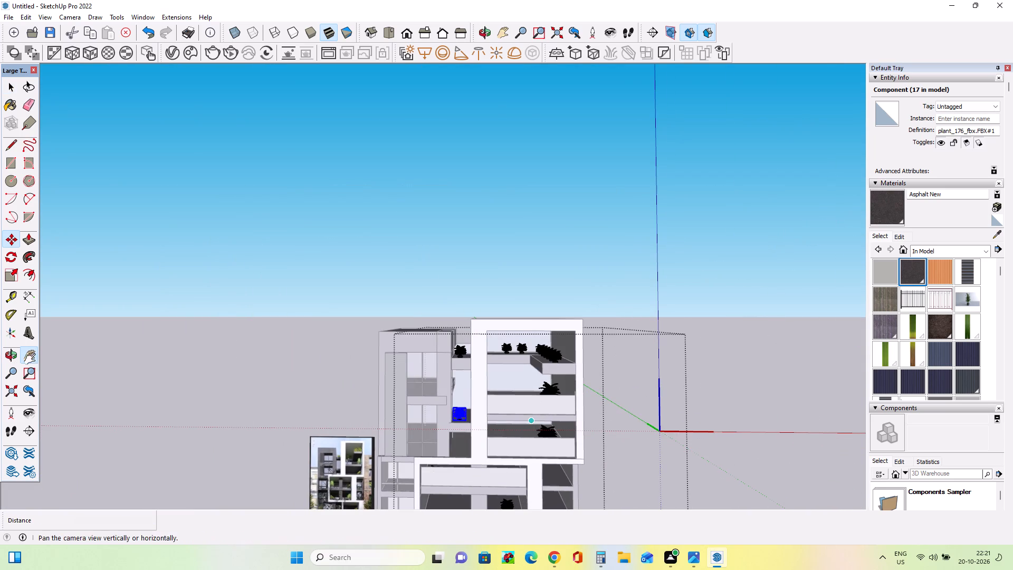
drag(518, 420, 509, 342)
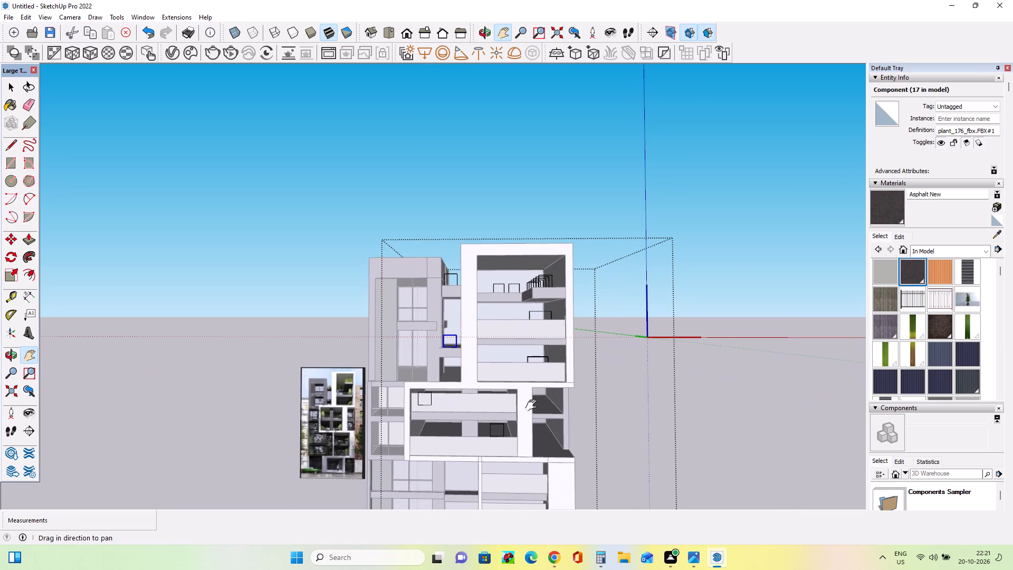
Deselect the lower ledge's plant and exit component editing back to the whole building model.
drag(517, 405, 490, 322)
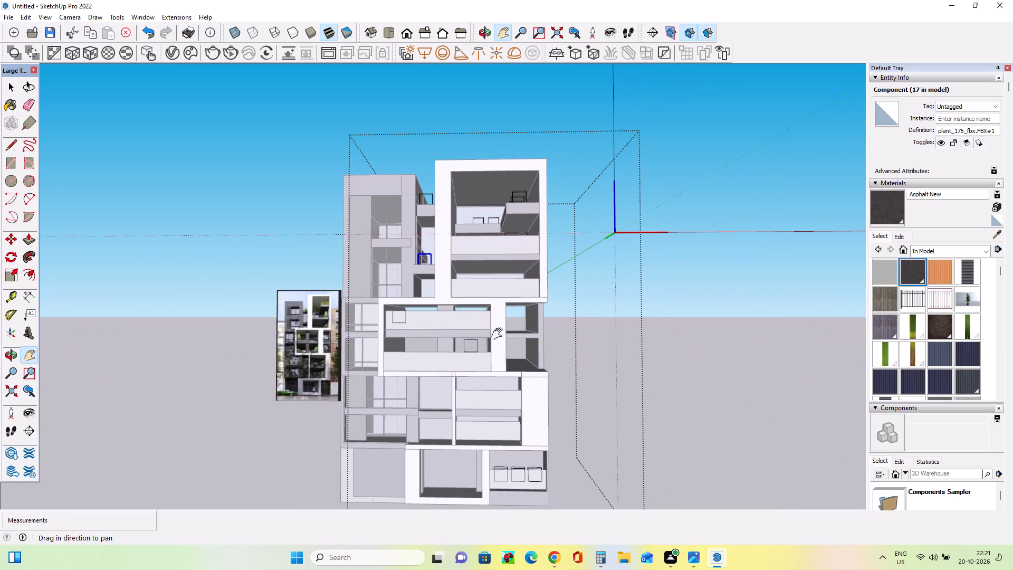
middle_drag(529, 365, 545, 372)
scroll(457, 326, up, 2)
scroll(456, 337, down, 1)
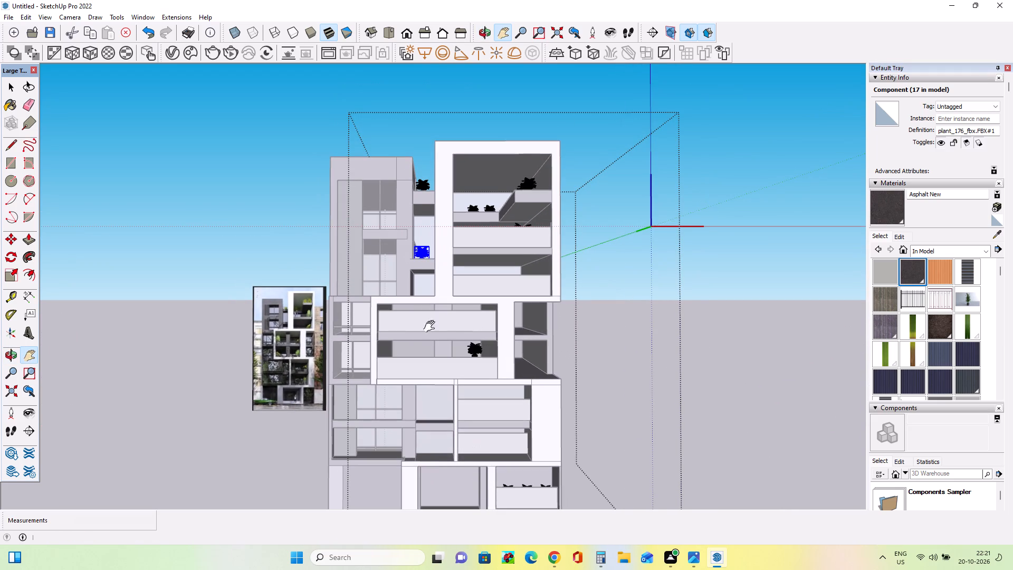
click(13, 90)
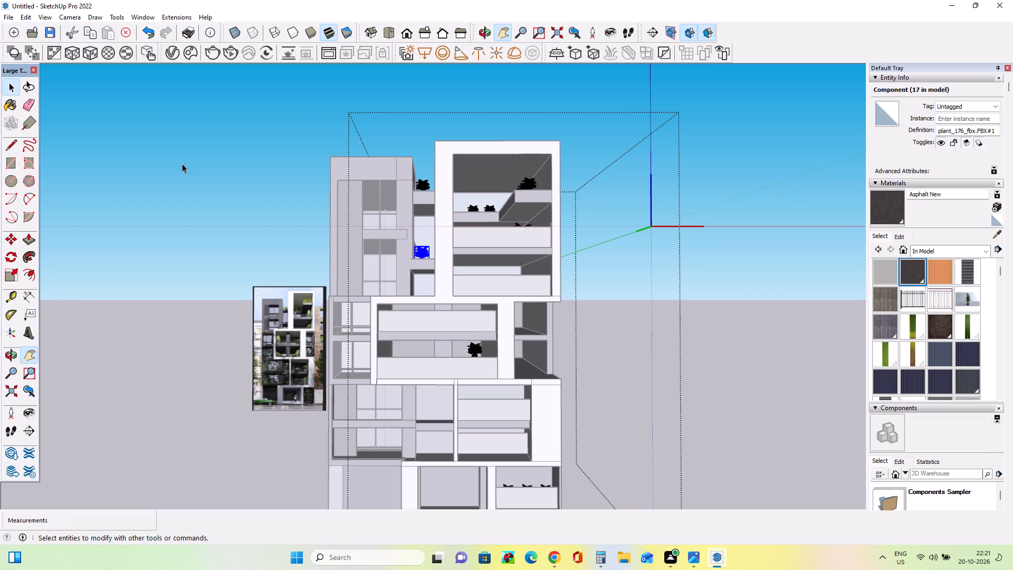
click(182, 164)
click(169, 206)
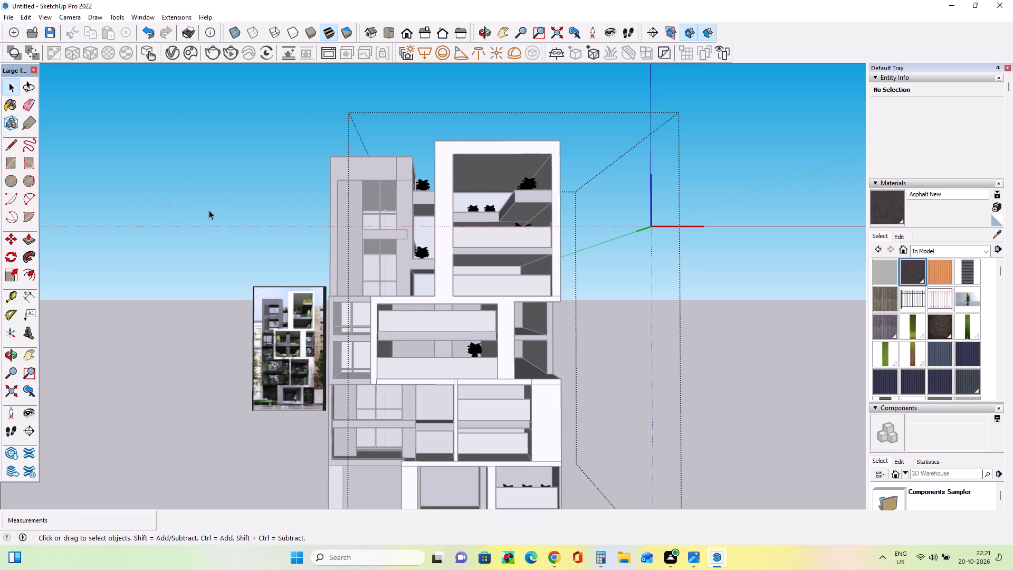
double_click(229, 216)
scroll(388, 277, down, 2)
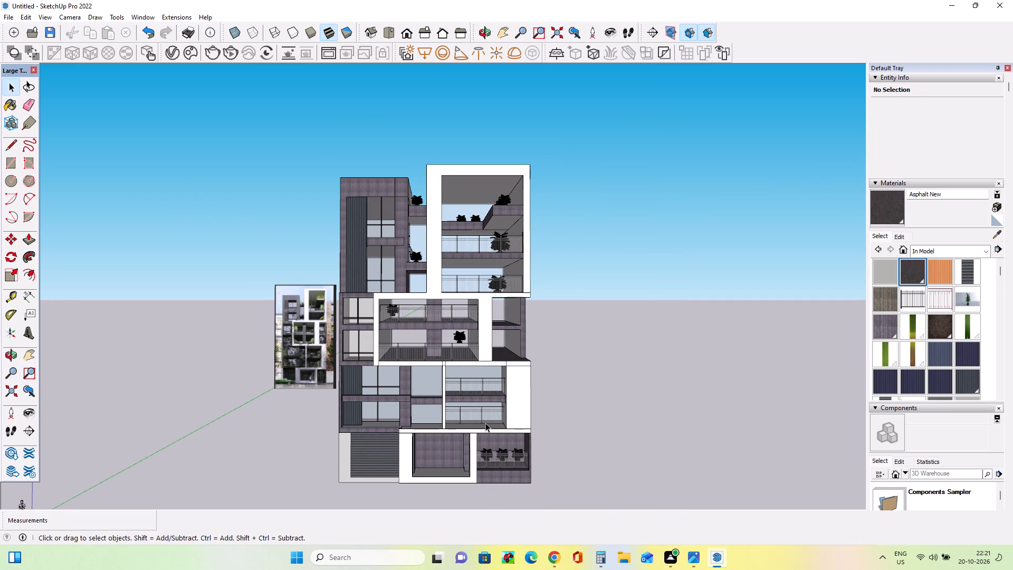
Examine the plants on the two balconies inside the middle white frame, from above and from below.
scroll(383, 330, up, 8)
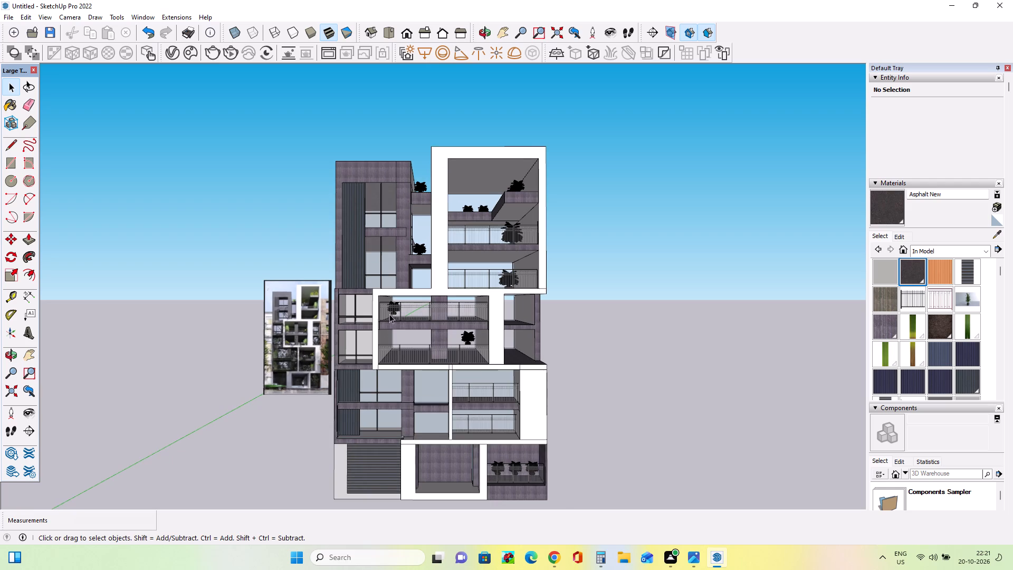
scroll(389, 314, up, 9)
scroll(398, 310, down, 1)
scroll(398, 309, up, 1)
middle_drag(425, 337, 447, 395)
scroll(383, 330, up, 3)
middle_drag(393, 336, 406, 356)
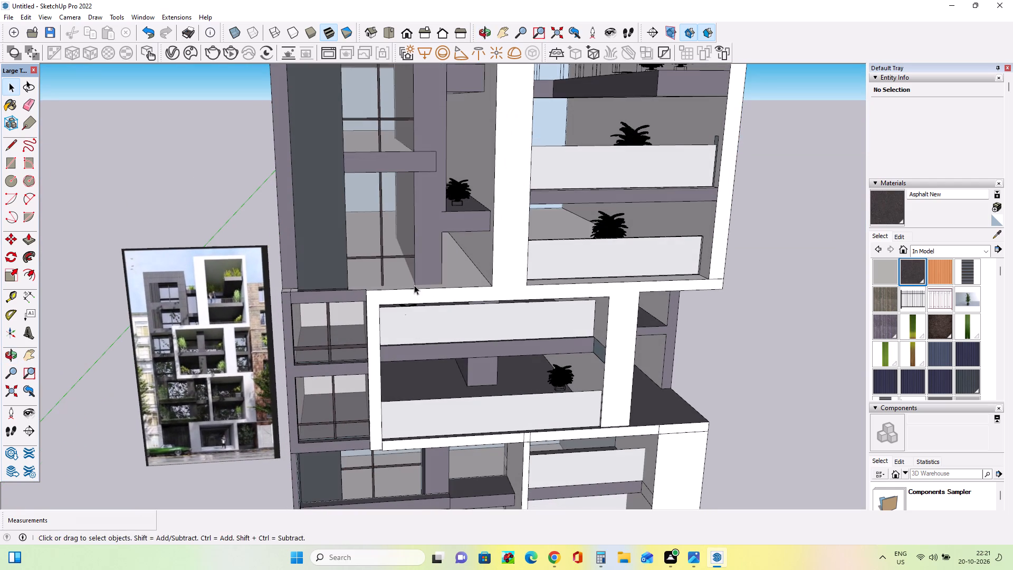
click(11, 242)
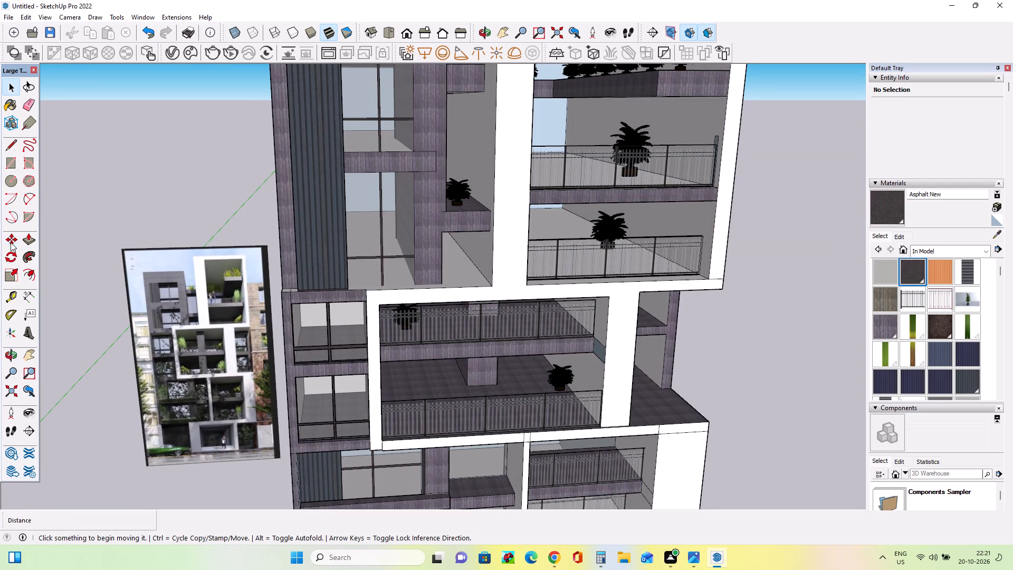
middle_drag(613, 433, 548, 322)
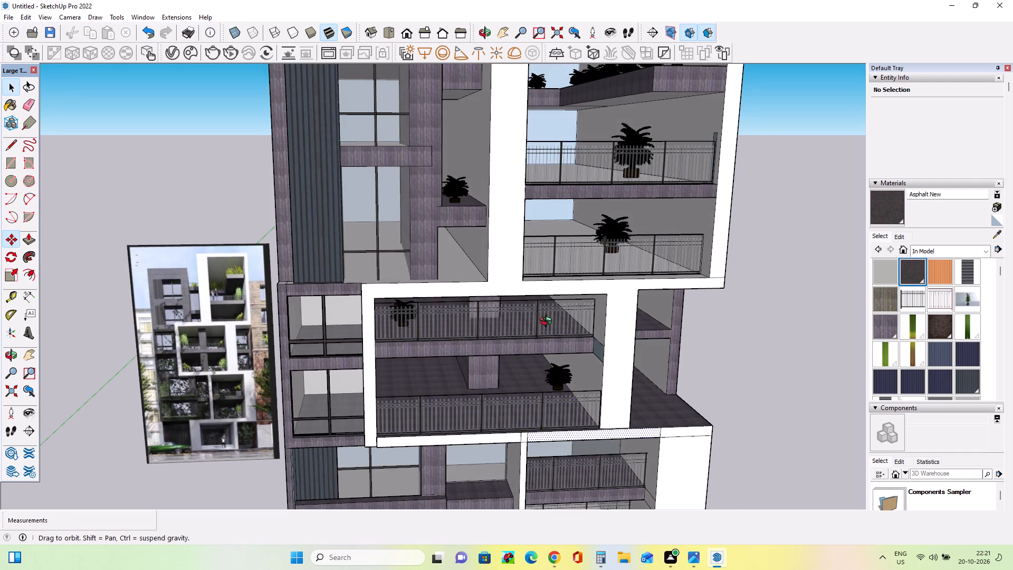
middle_drag(548, 322, 546, 311)
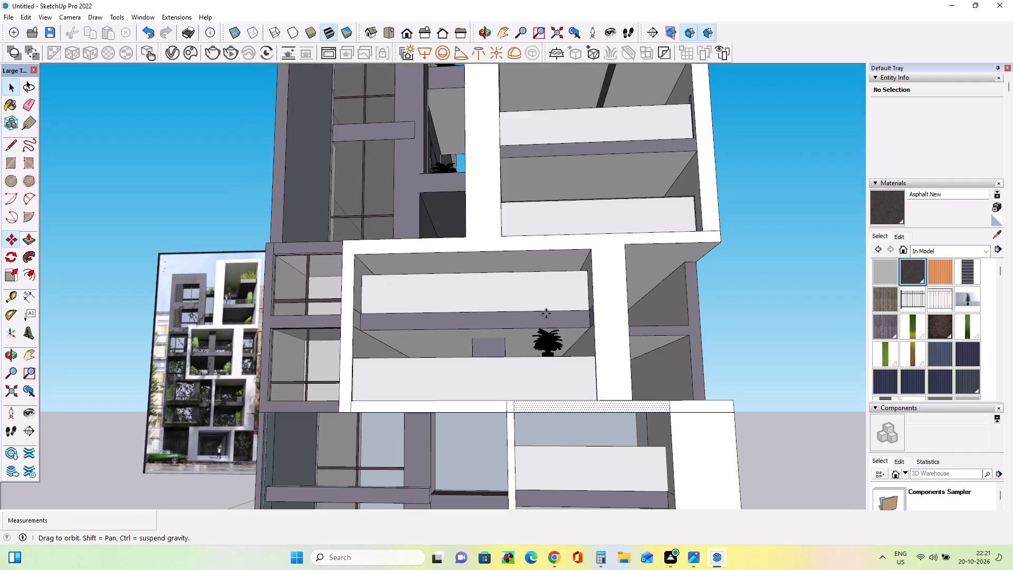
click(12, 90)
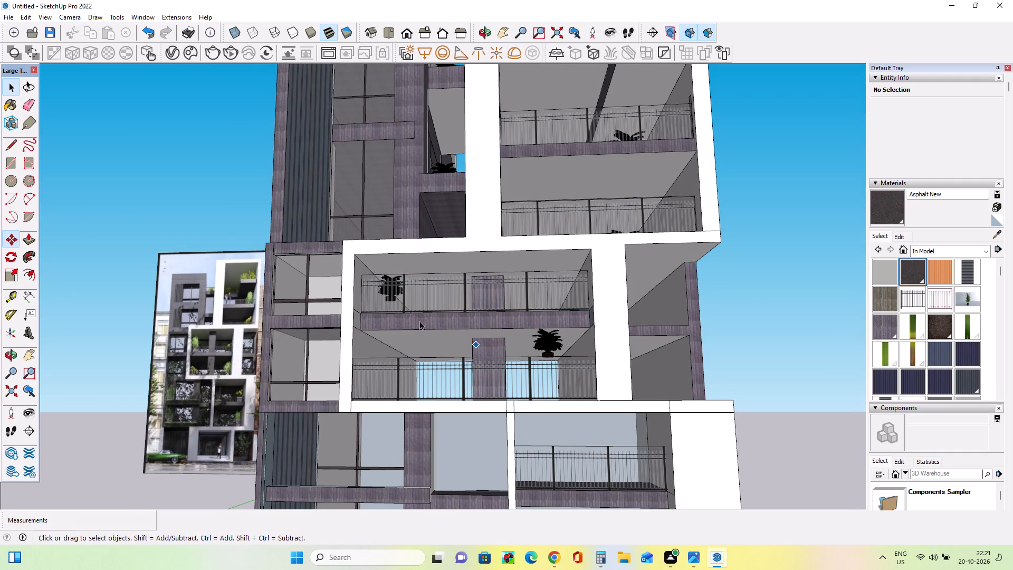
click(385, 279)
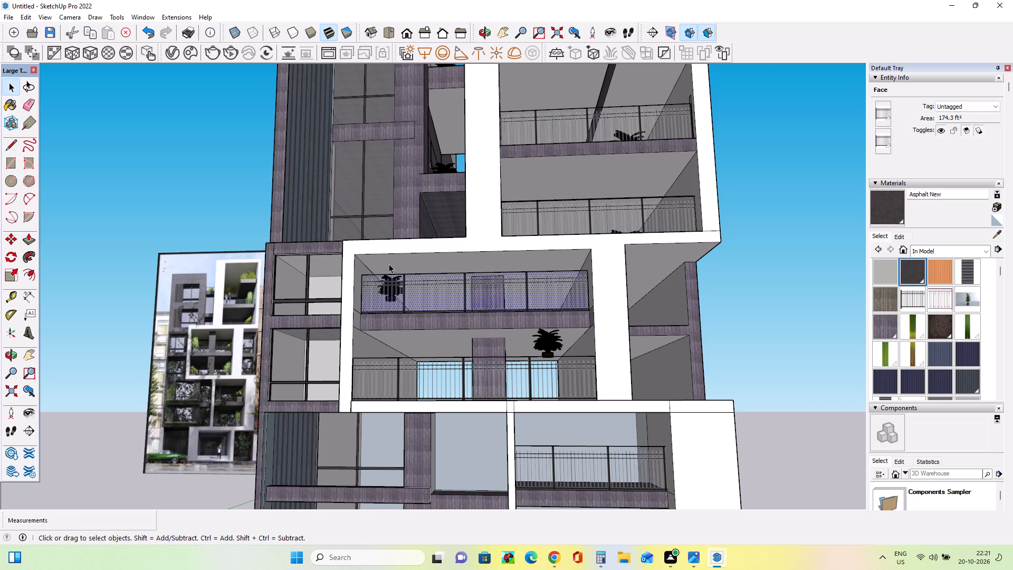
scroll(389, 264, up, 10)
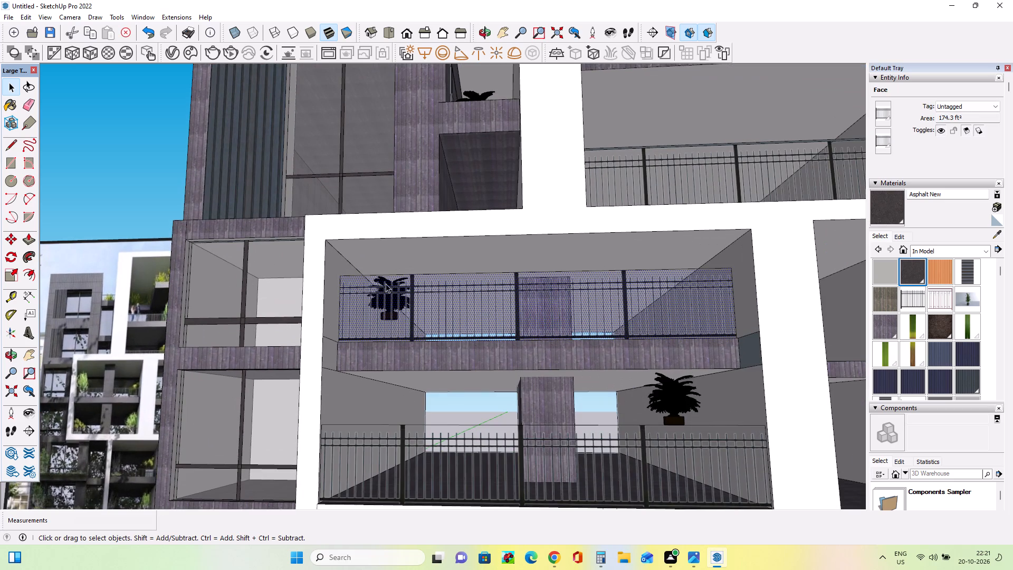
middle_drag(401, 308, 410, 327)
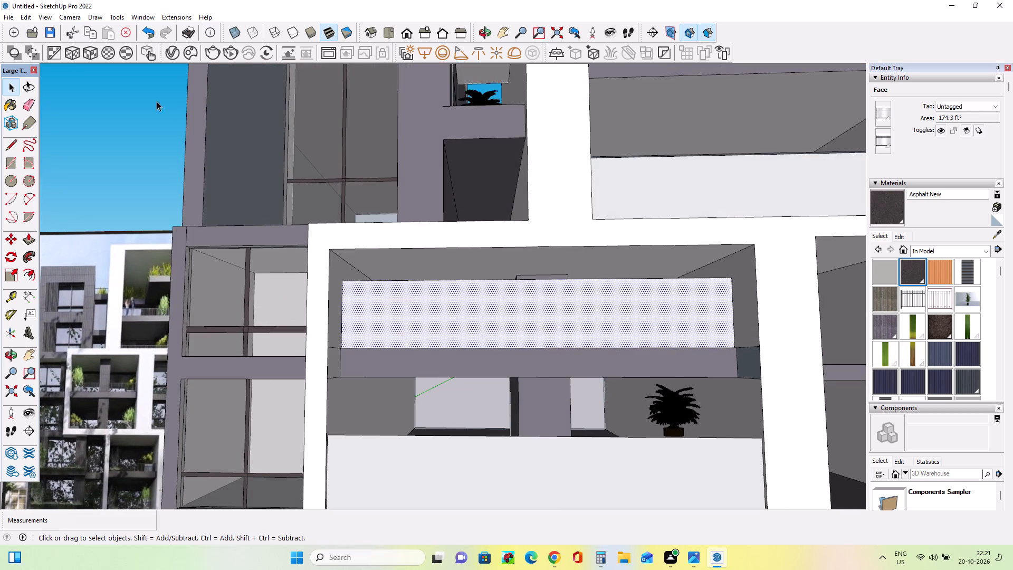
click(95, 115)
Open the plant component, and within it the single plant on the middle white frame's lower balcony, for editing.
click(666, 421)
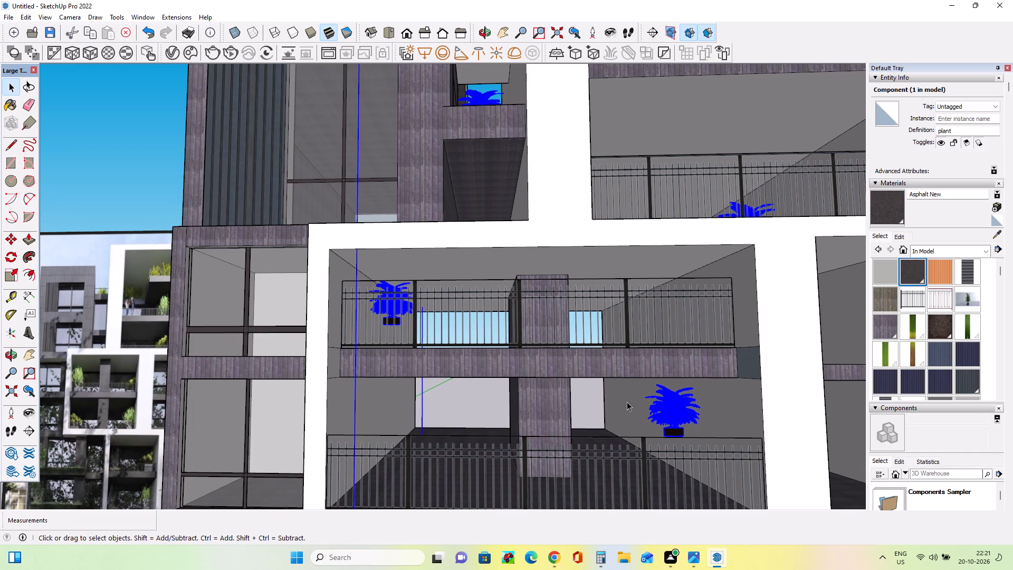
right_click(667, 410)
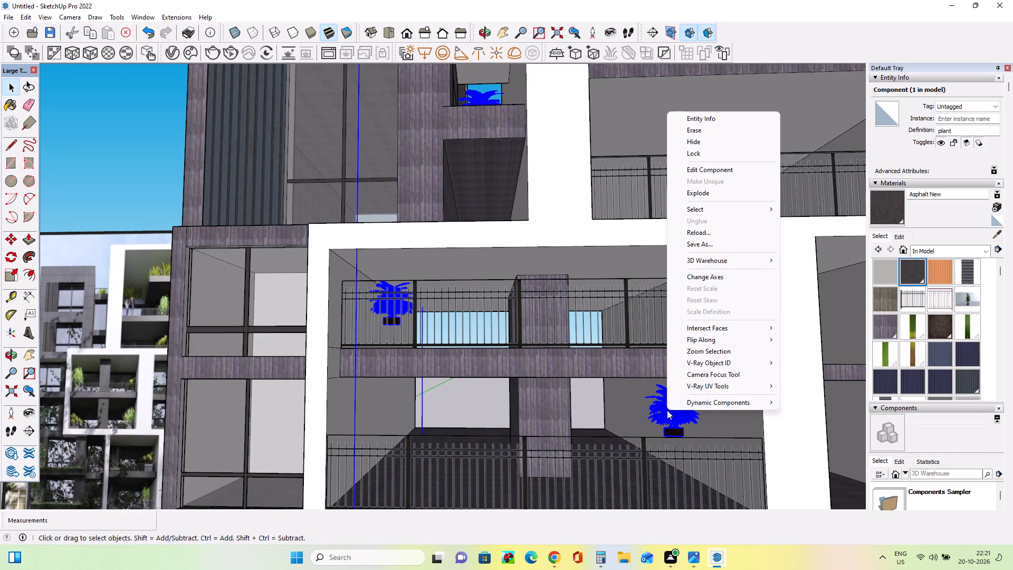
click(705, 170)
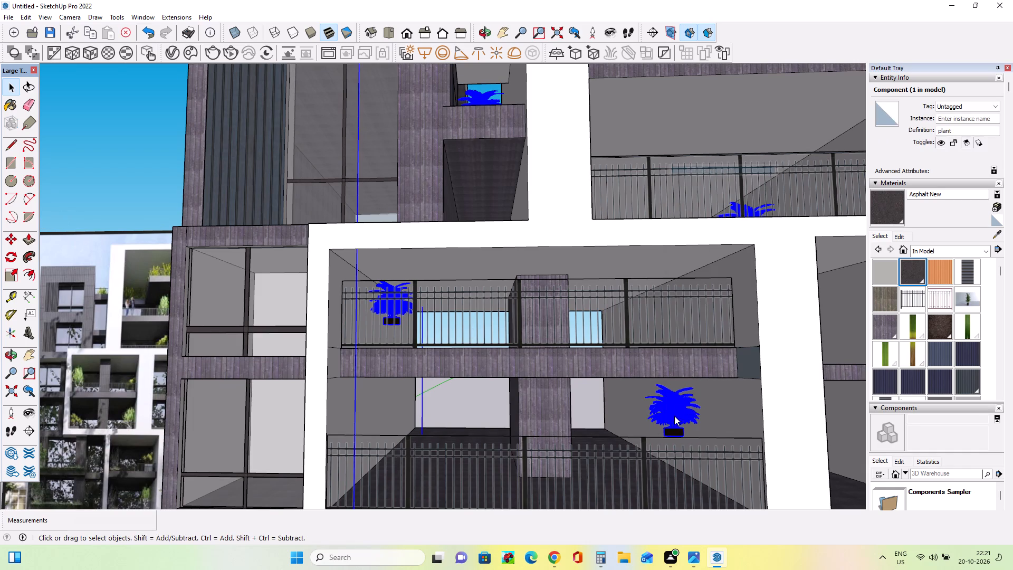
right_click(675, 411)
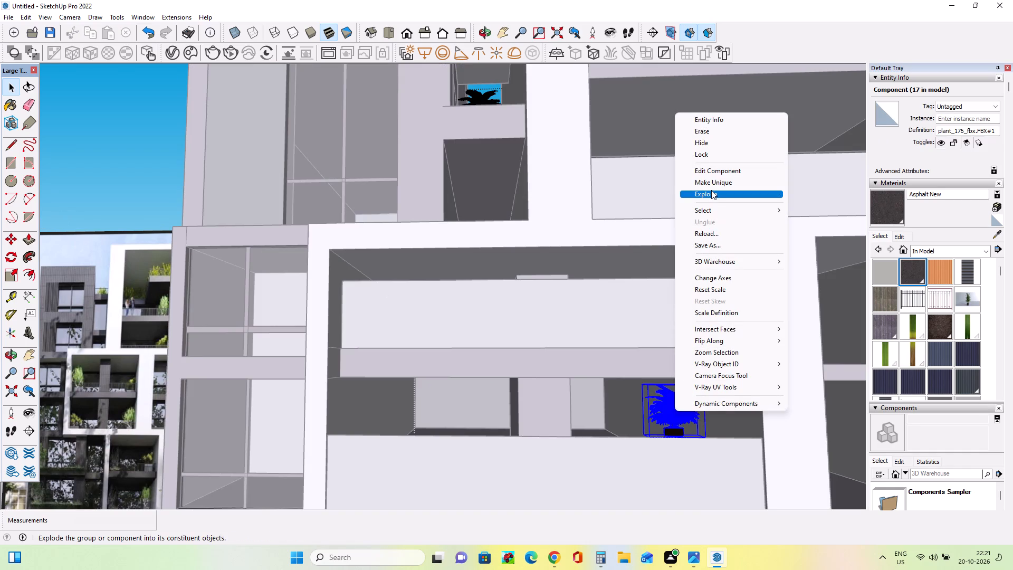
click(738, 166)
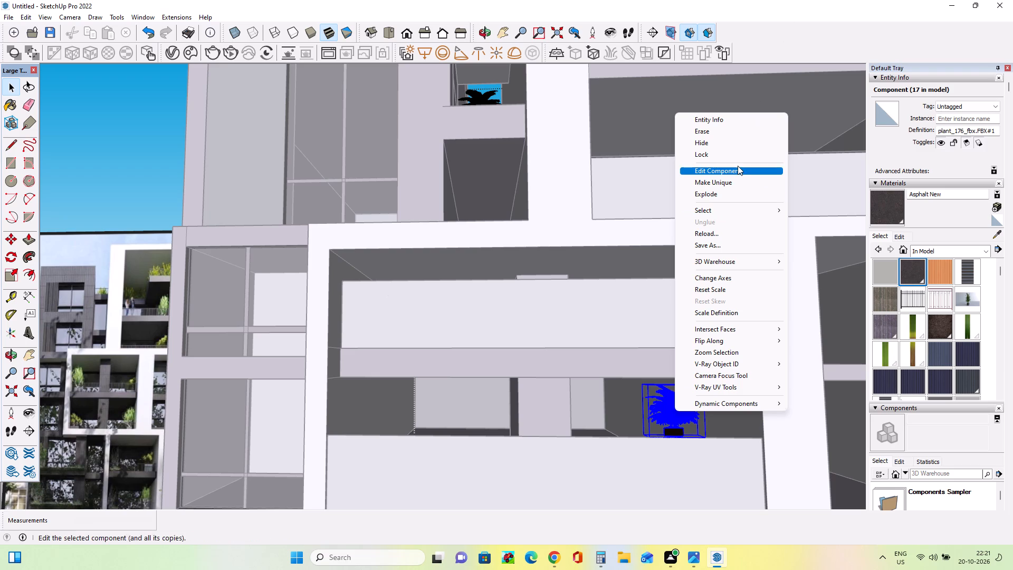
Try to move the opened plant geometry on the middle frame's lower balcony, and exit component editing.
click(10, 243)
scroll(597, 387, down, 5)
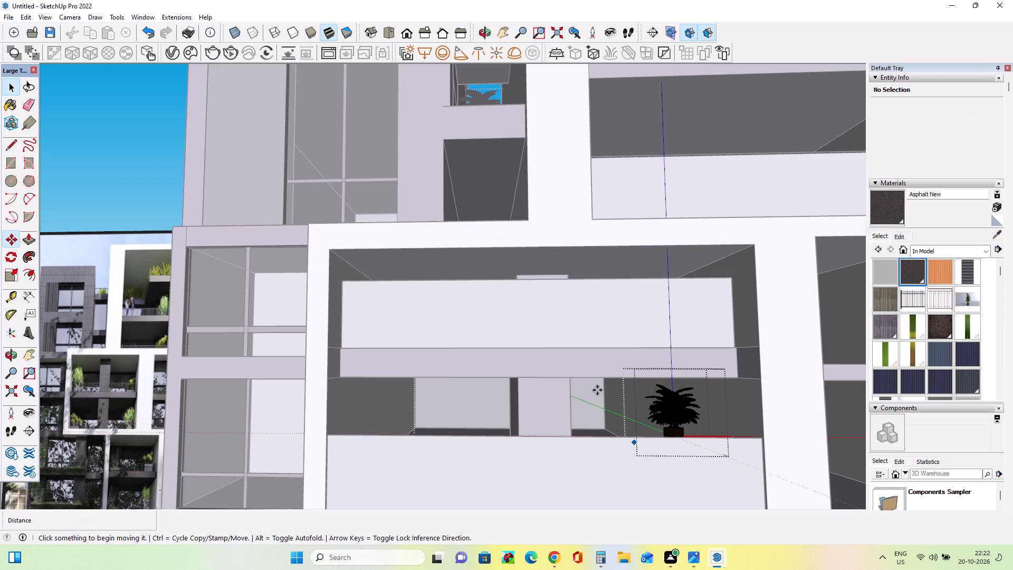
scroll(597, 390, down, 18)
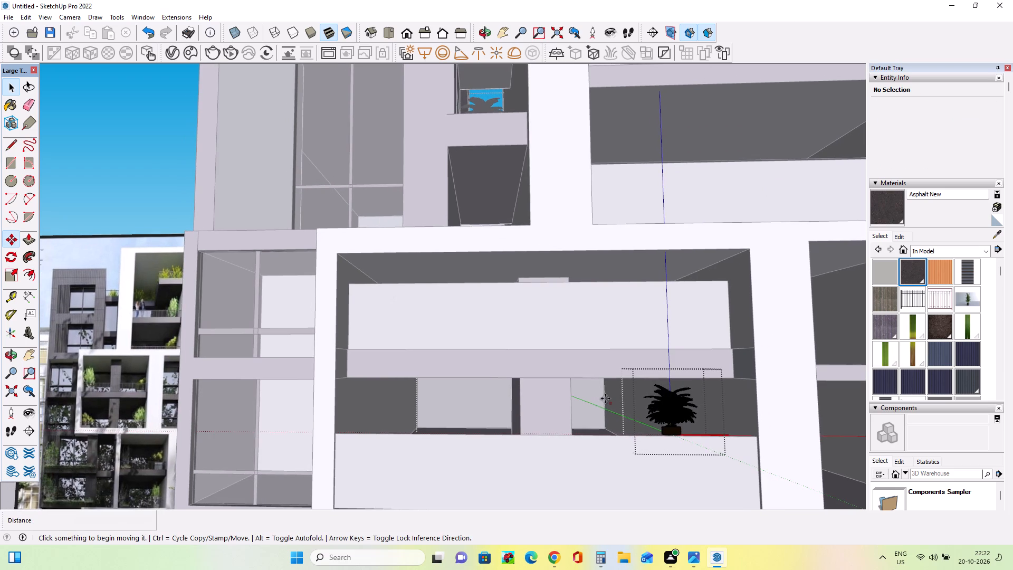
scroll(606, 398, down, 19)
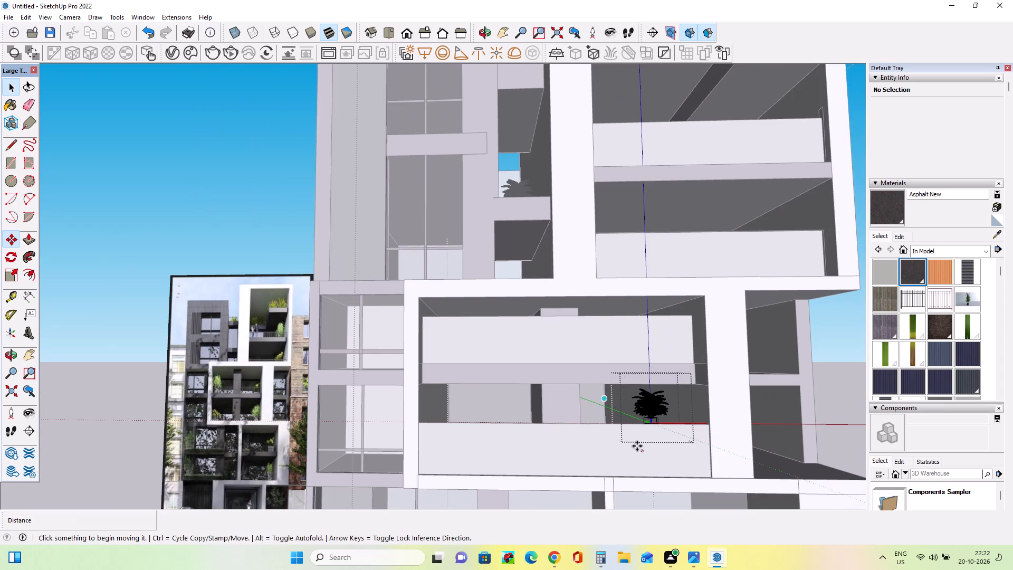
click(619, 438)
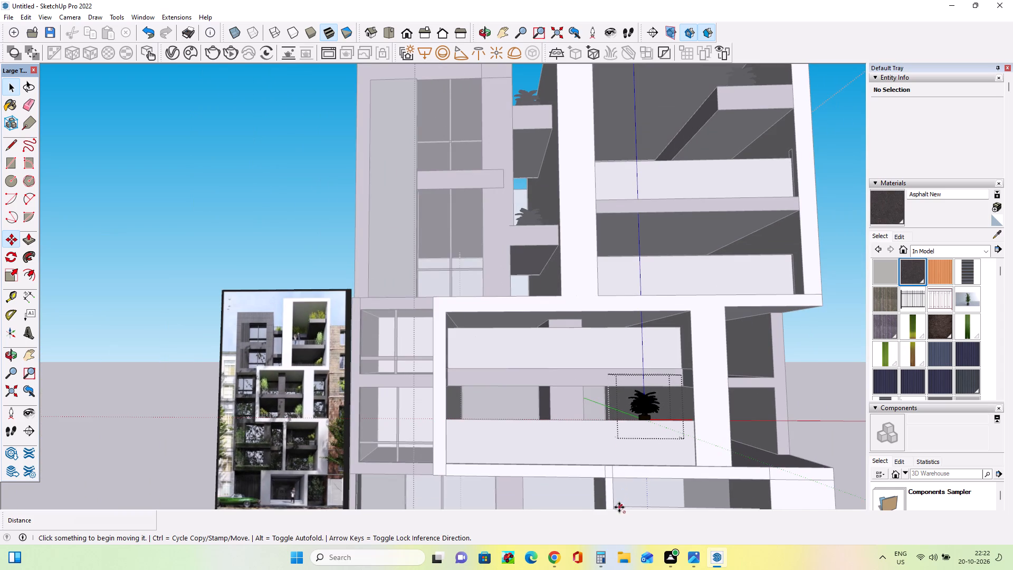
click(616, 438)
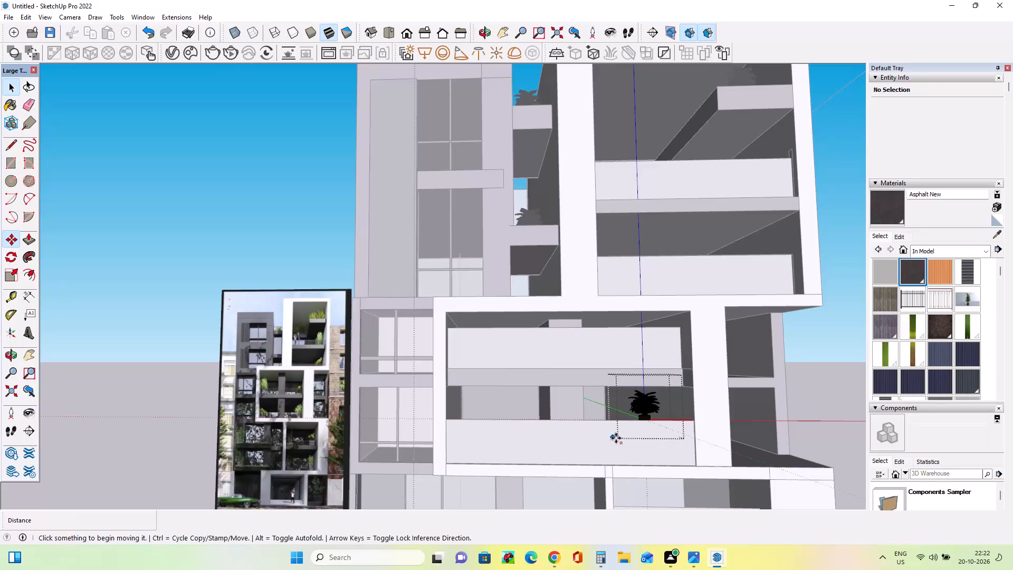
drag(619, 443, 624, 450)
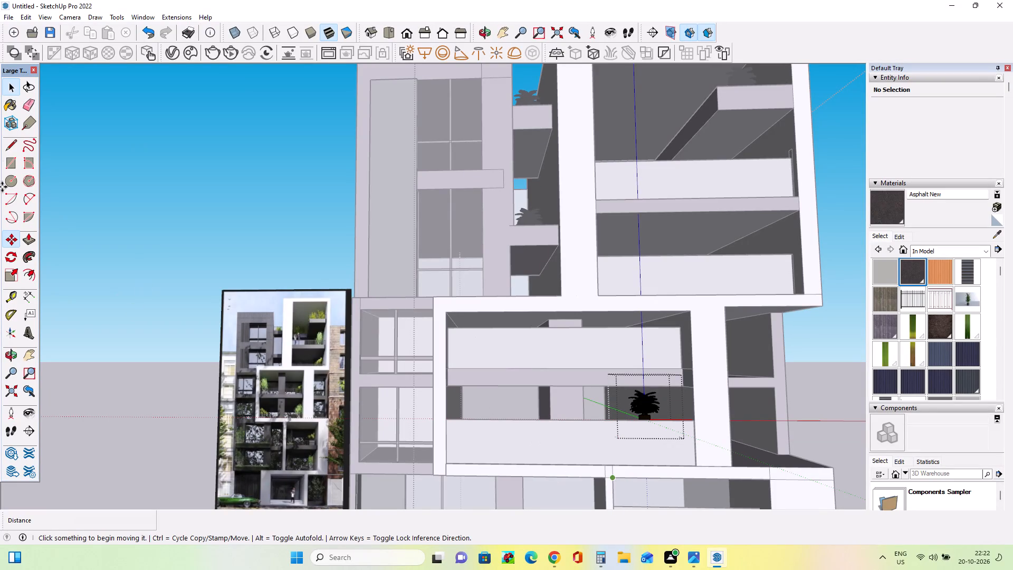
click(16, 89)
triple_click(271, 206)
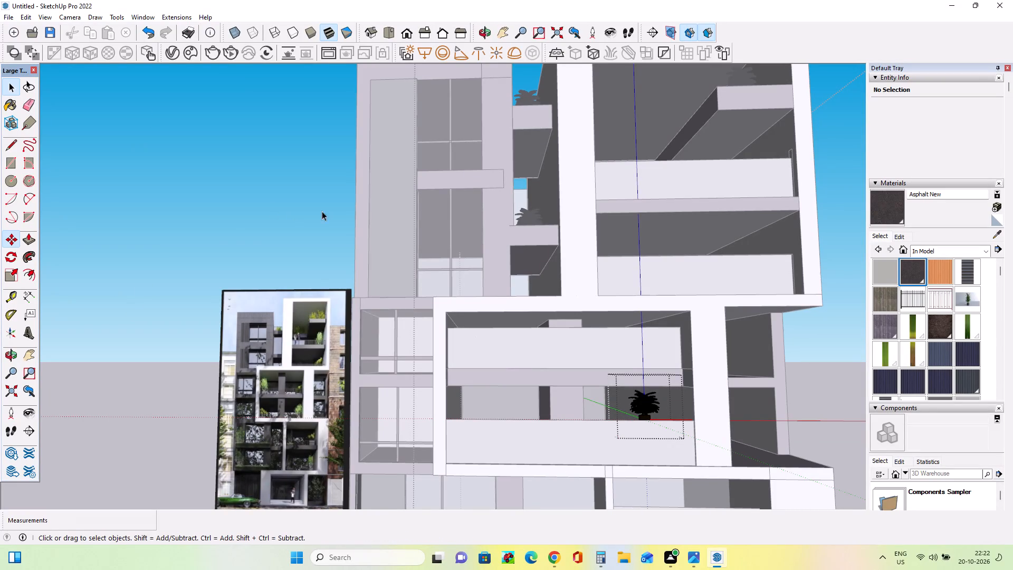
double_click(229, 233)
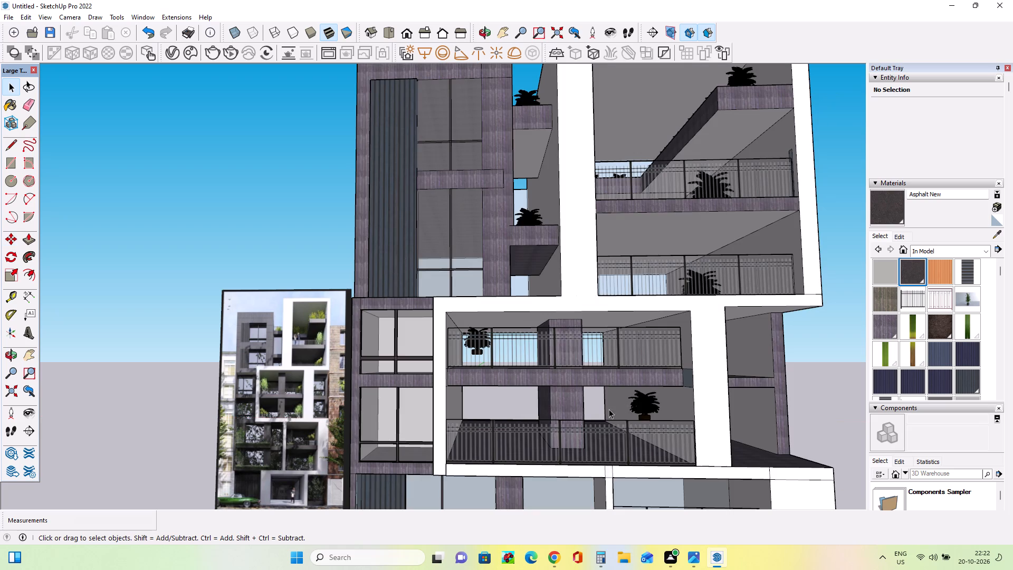
Select the plant component through the plant on the middle white frame's lower balcony.
click(648, 410)
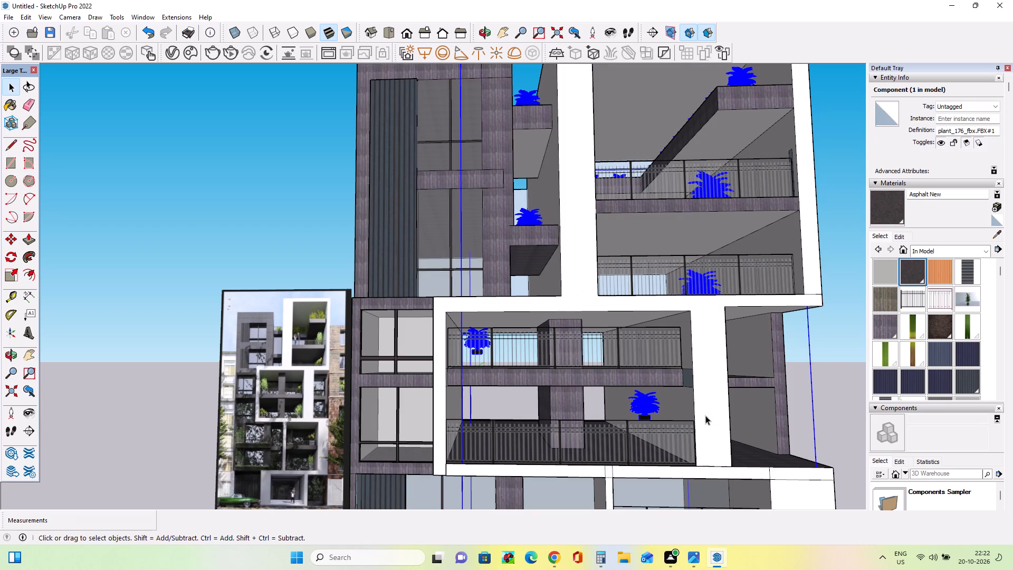
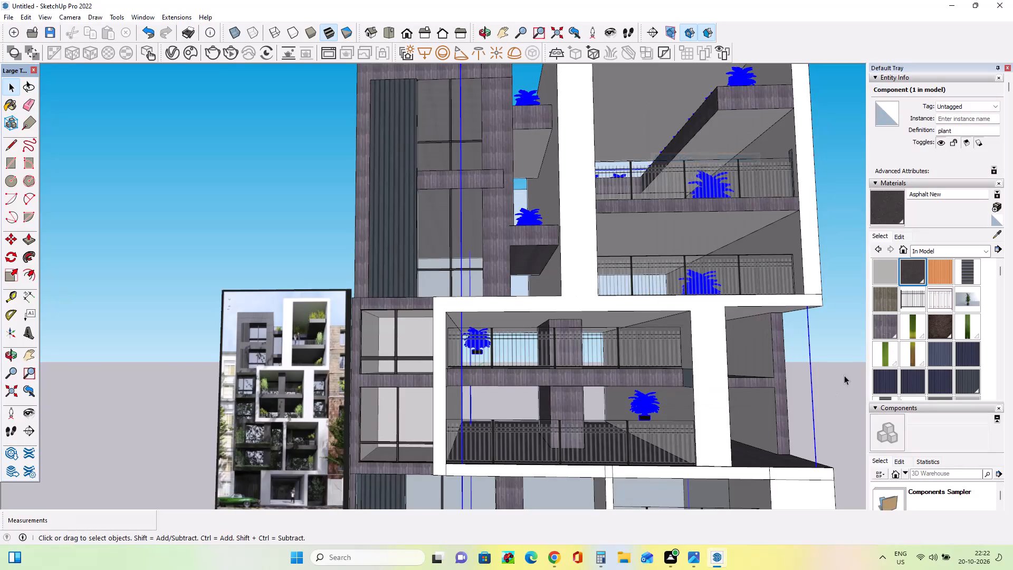
Move the single plant on the middle white frame's lower balcony down about 5' 9" to the balcony floor, and exit component editing.
click(640, 405)
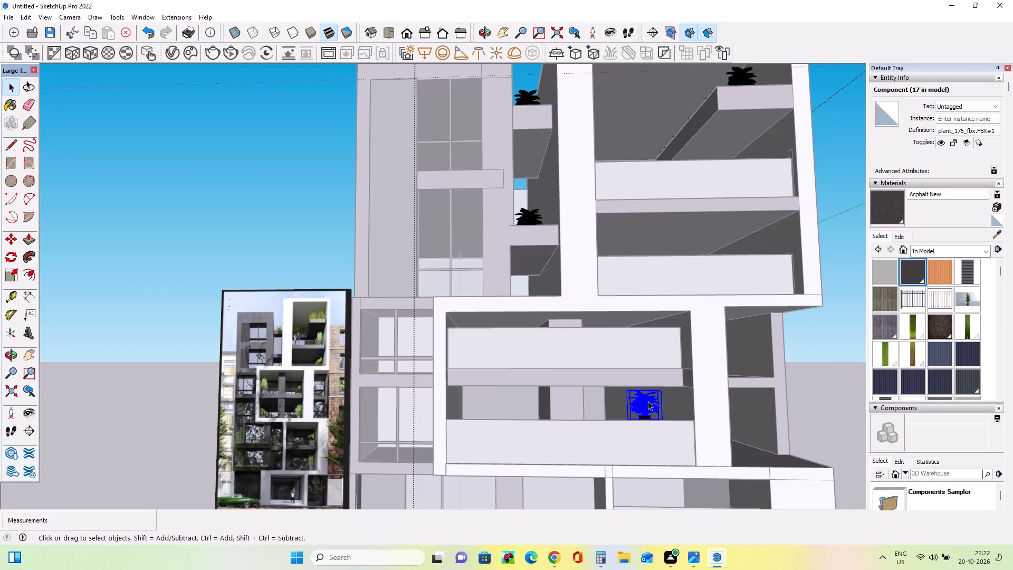
click(14, 239)
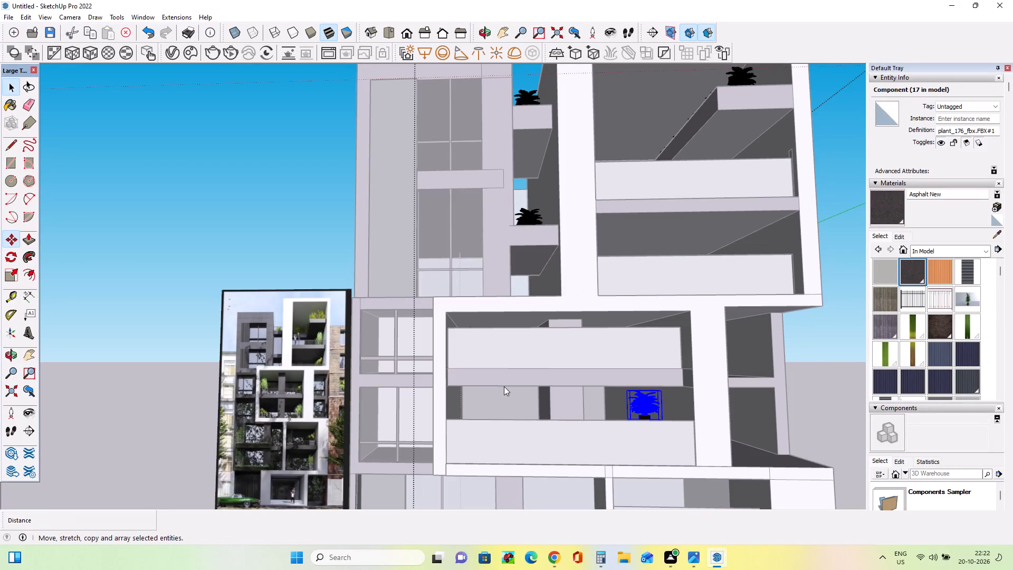
drag(628, 412, 633, 442)
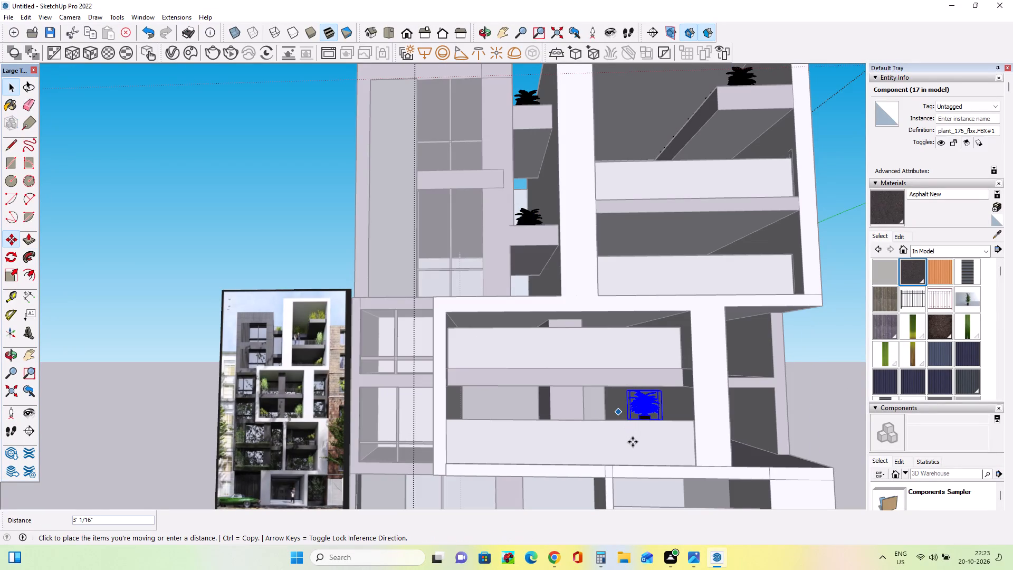
drag(633, 442, 634, 455)
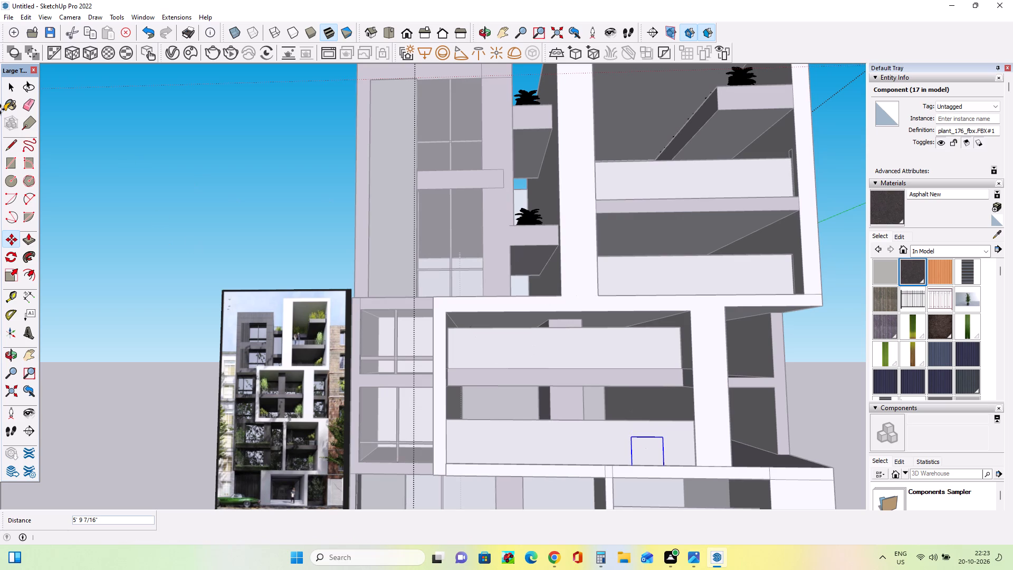
click(8, 92)
double_click(156, 213)
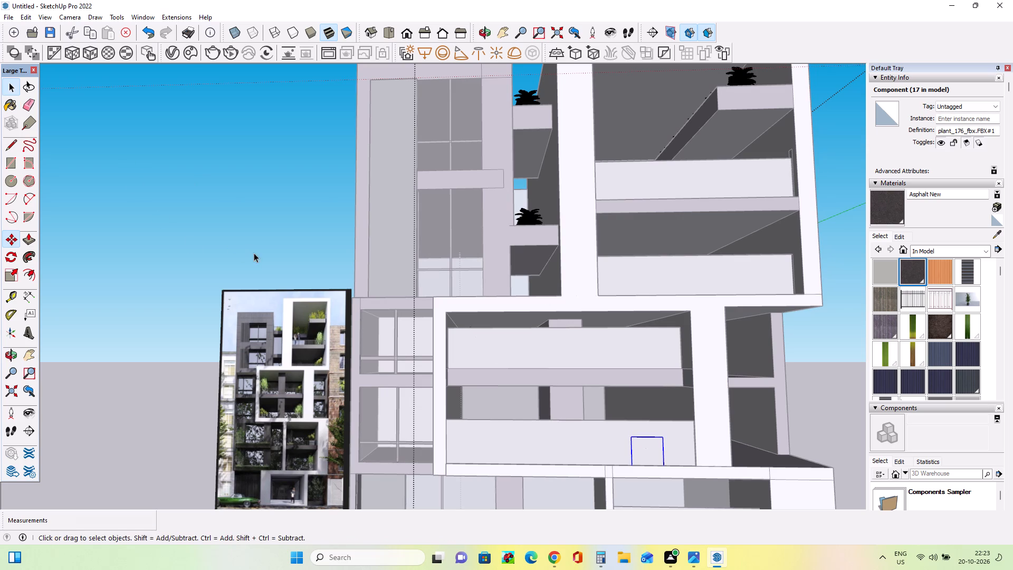
double_click(208, 192)
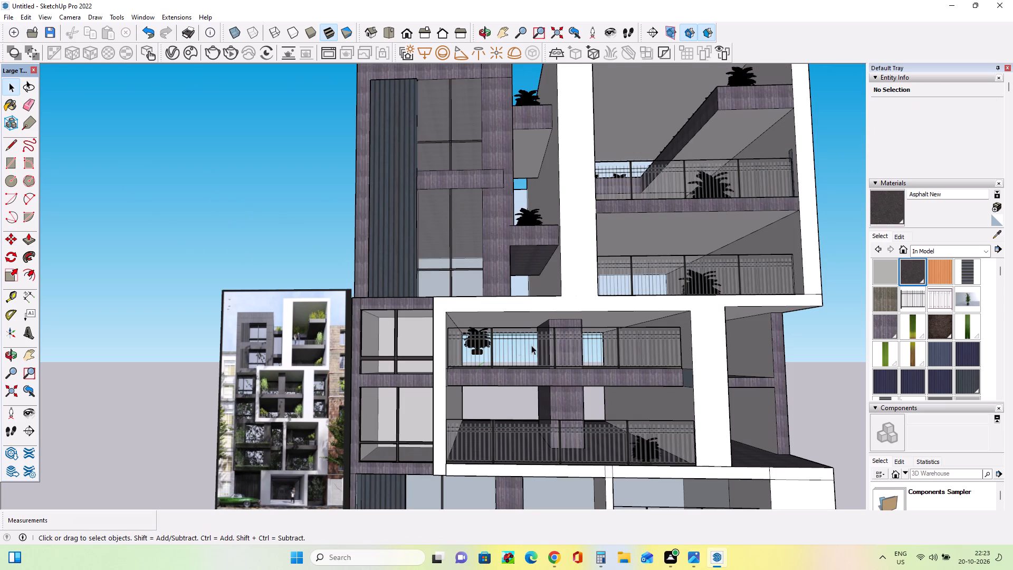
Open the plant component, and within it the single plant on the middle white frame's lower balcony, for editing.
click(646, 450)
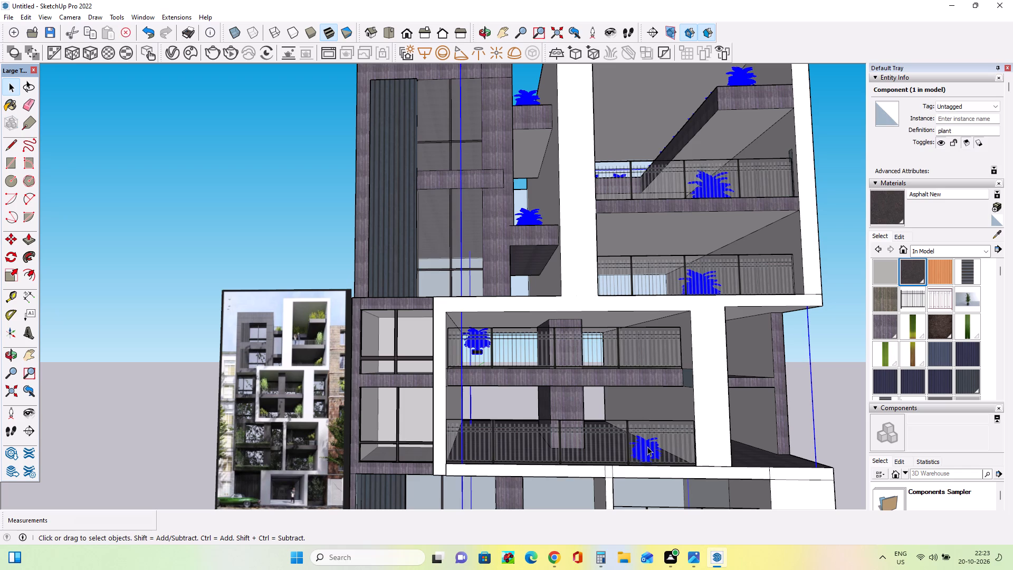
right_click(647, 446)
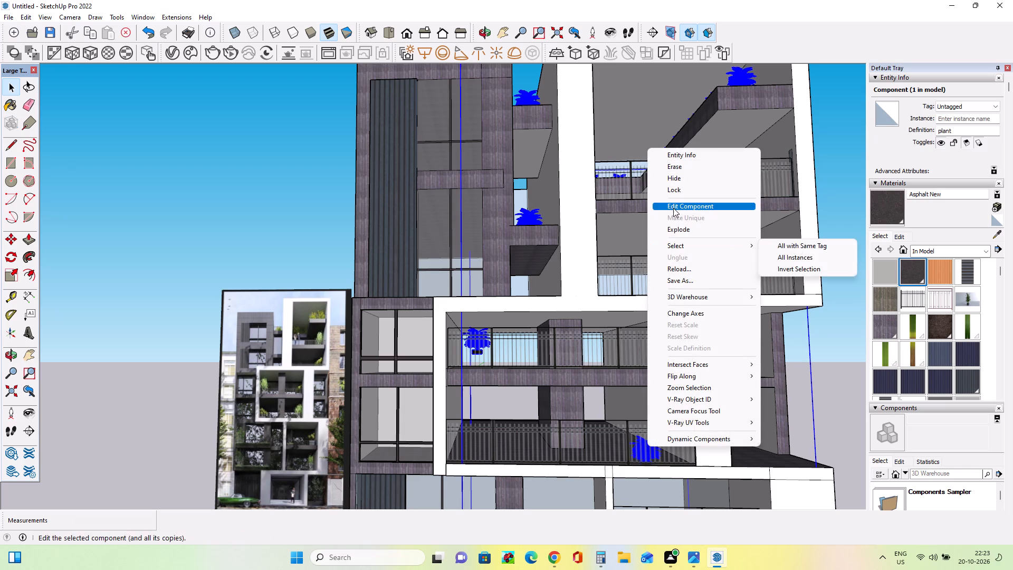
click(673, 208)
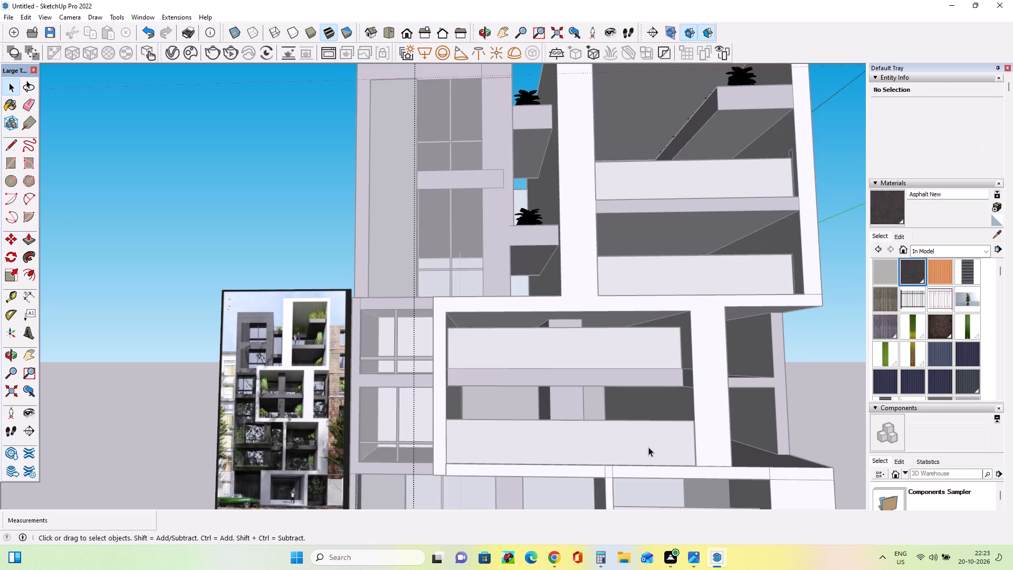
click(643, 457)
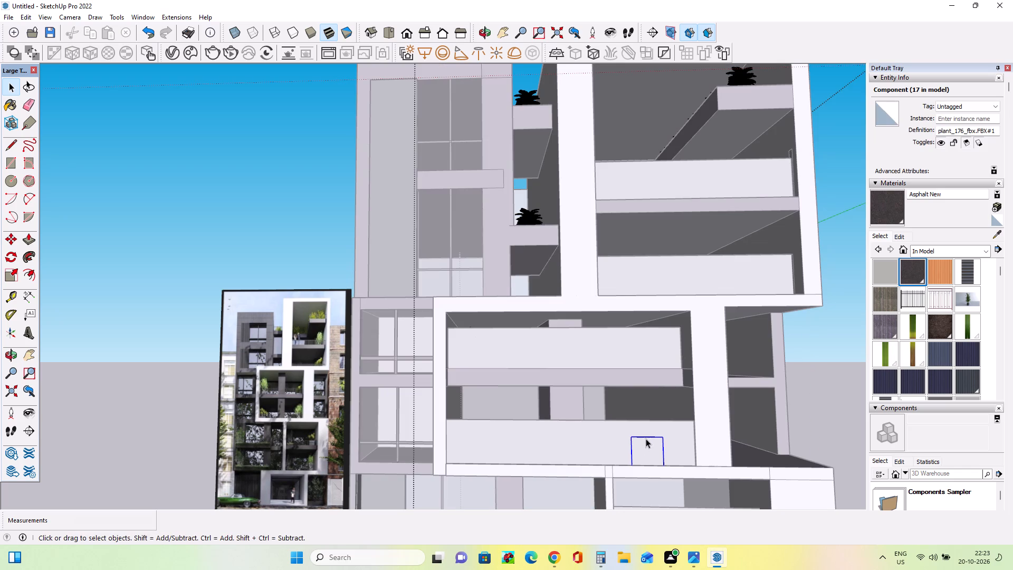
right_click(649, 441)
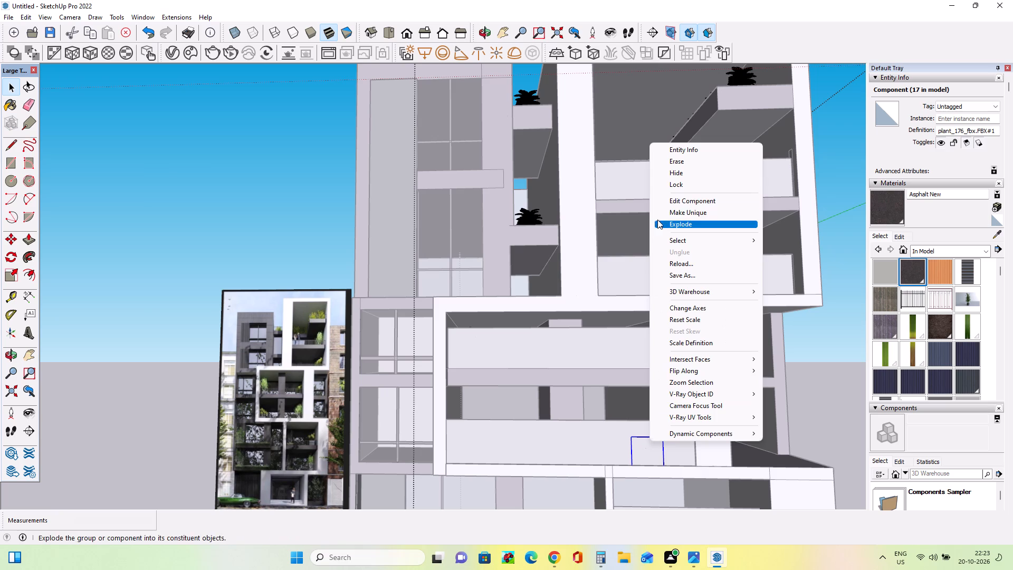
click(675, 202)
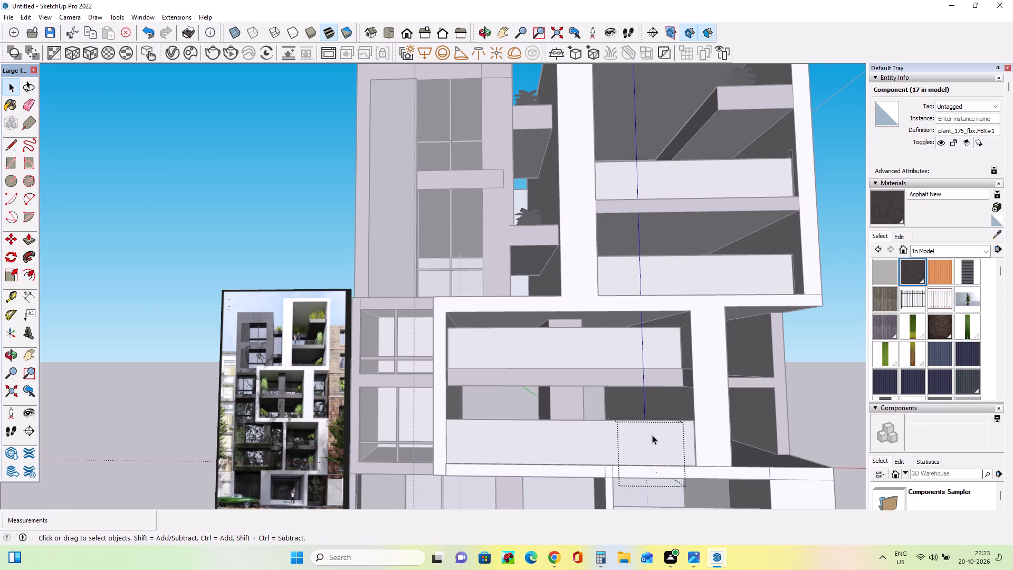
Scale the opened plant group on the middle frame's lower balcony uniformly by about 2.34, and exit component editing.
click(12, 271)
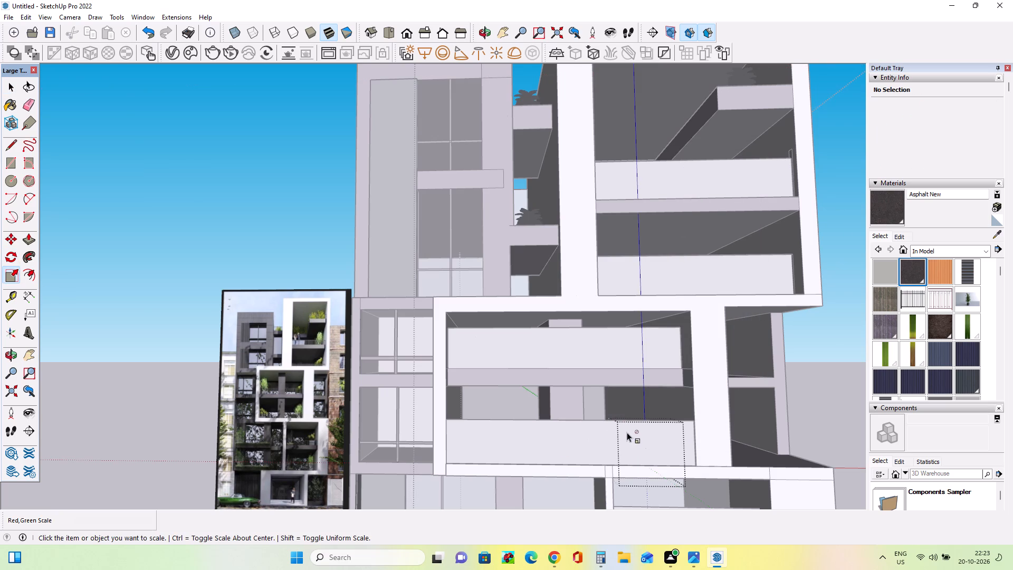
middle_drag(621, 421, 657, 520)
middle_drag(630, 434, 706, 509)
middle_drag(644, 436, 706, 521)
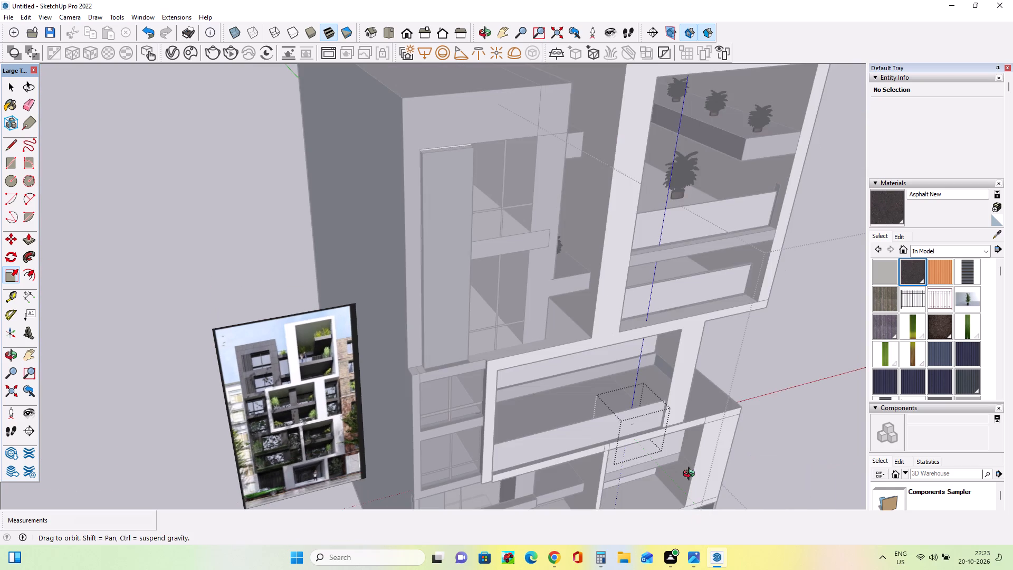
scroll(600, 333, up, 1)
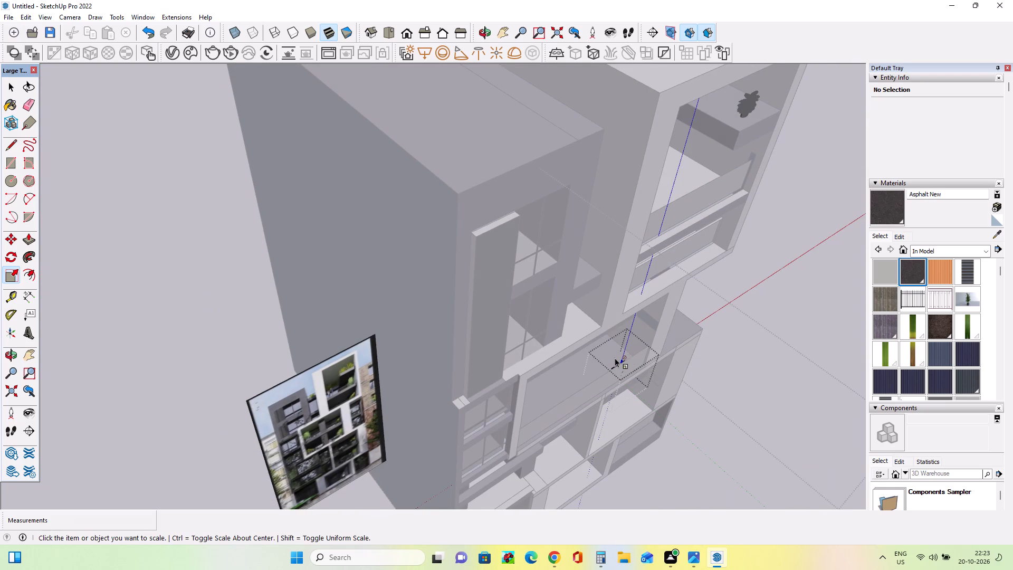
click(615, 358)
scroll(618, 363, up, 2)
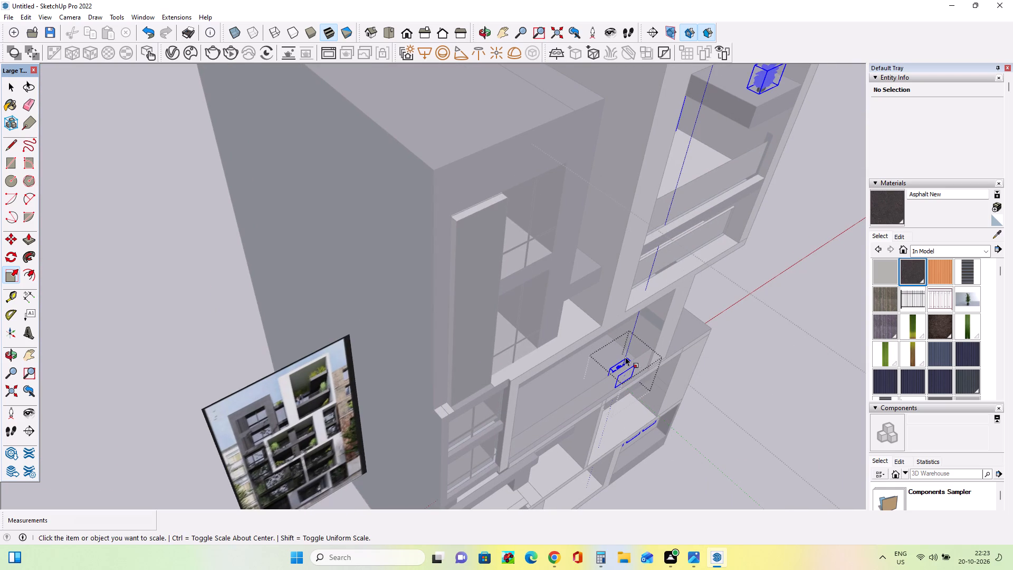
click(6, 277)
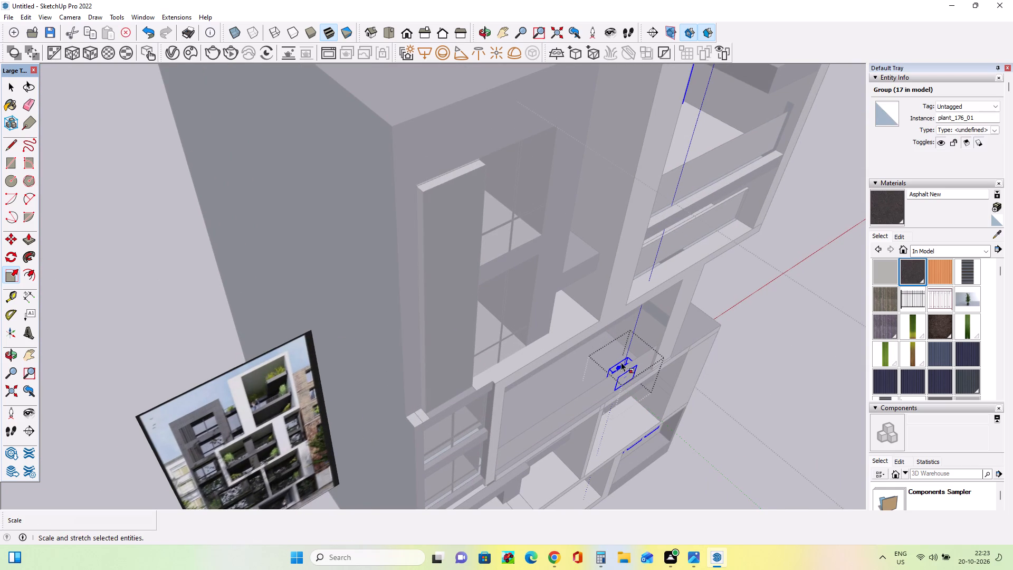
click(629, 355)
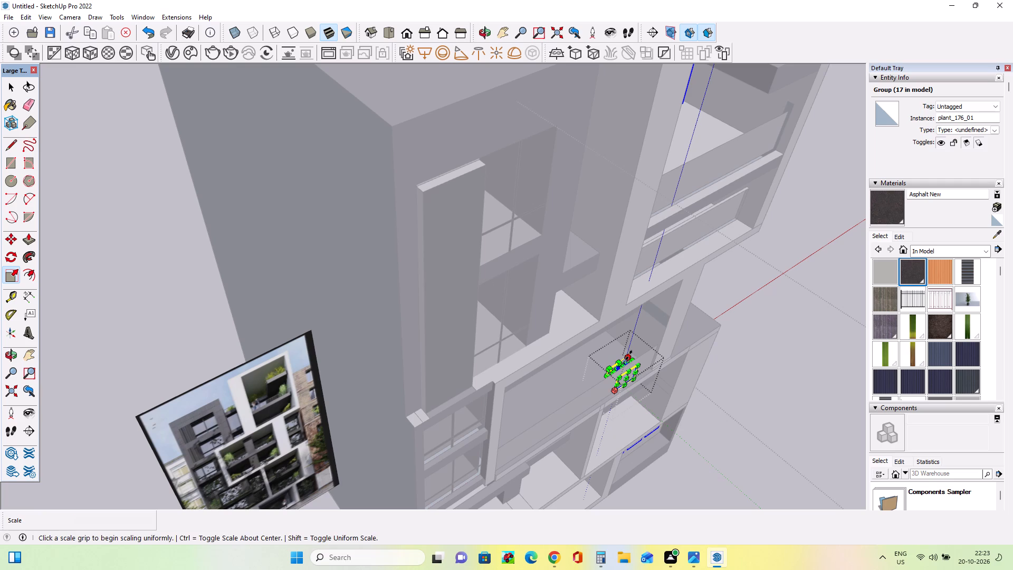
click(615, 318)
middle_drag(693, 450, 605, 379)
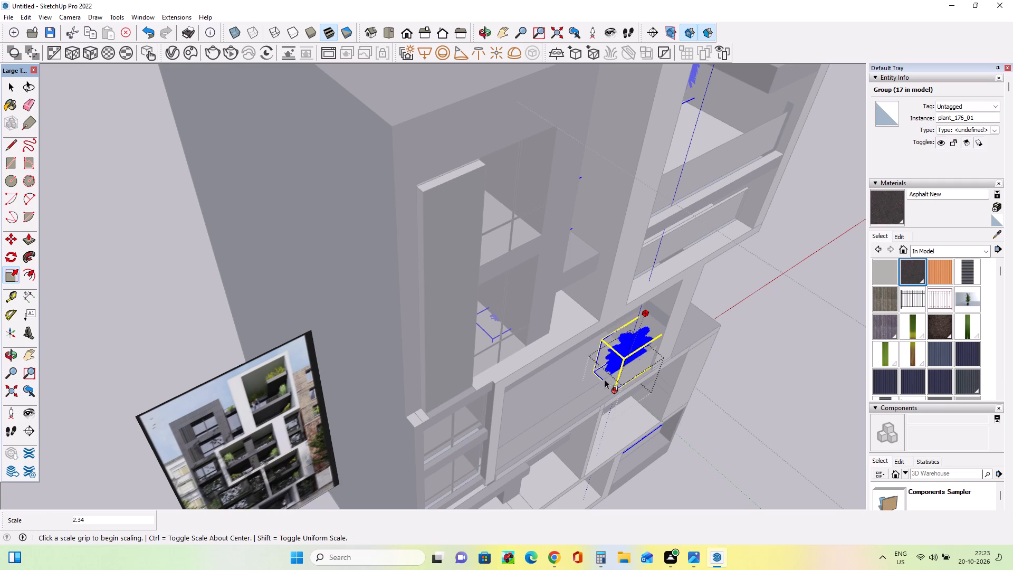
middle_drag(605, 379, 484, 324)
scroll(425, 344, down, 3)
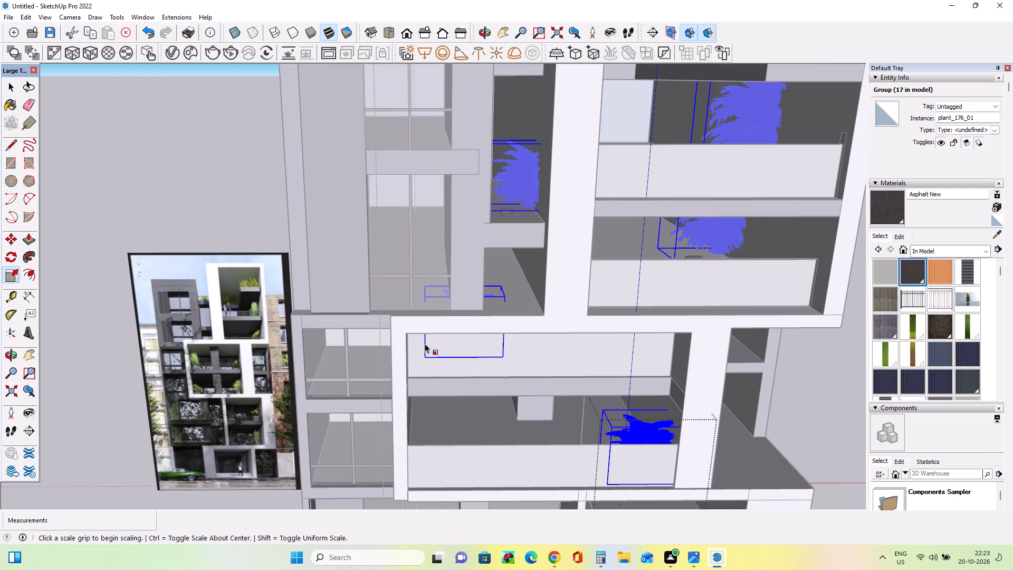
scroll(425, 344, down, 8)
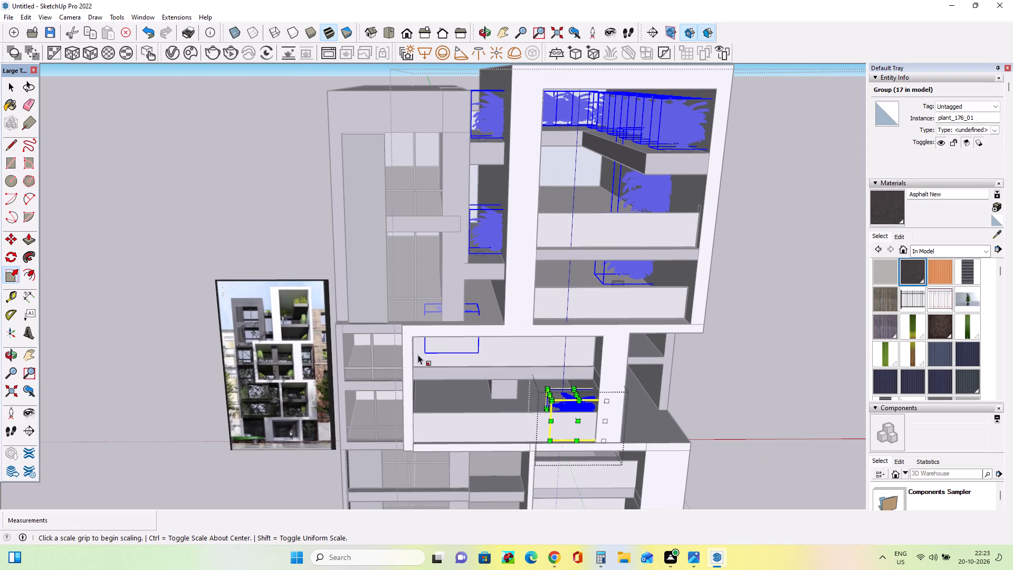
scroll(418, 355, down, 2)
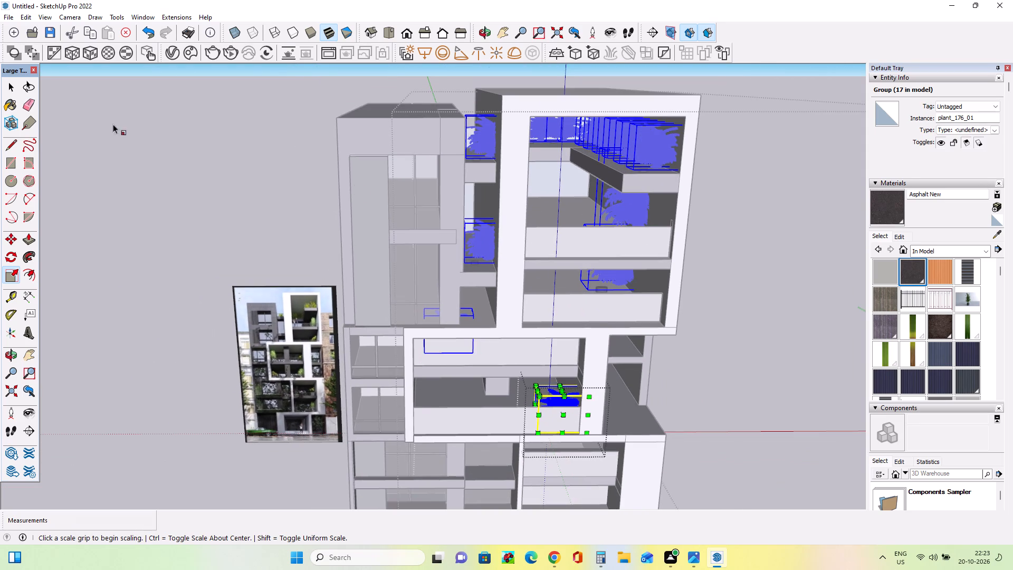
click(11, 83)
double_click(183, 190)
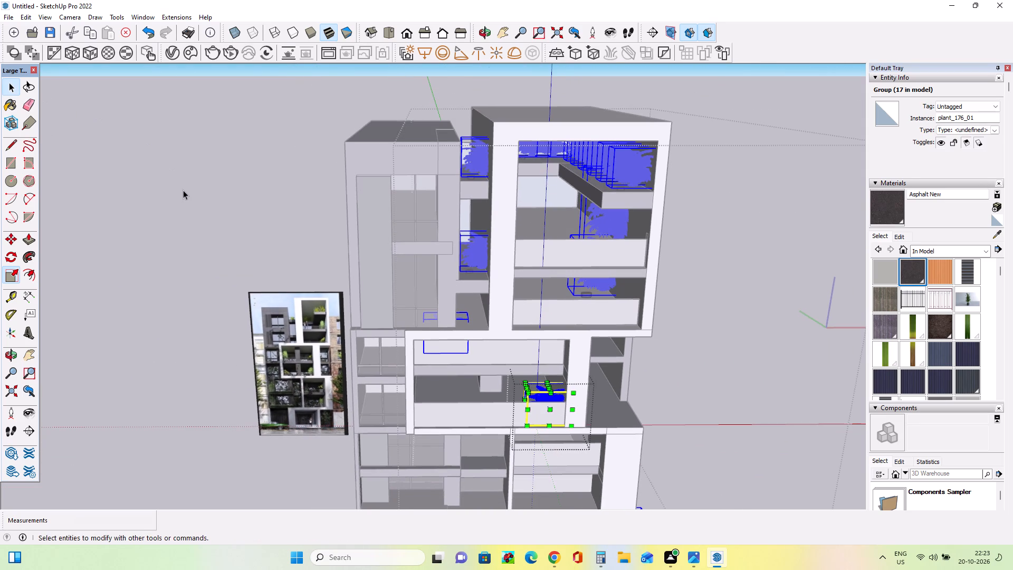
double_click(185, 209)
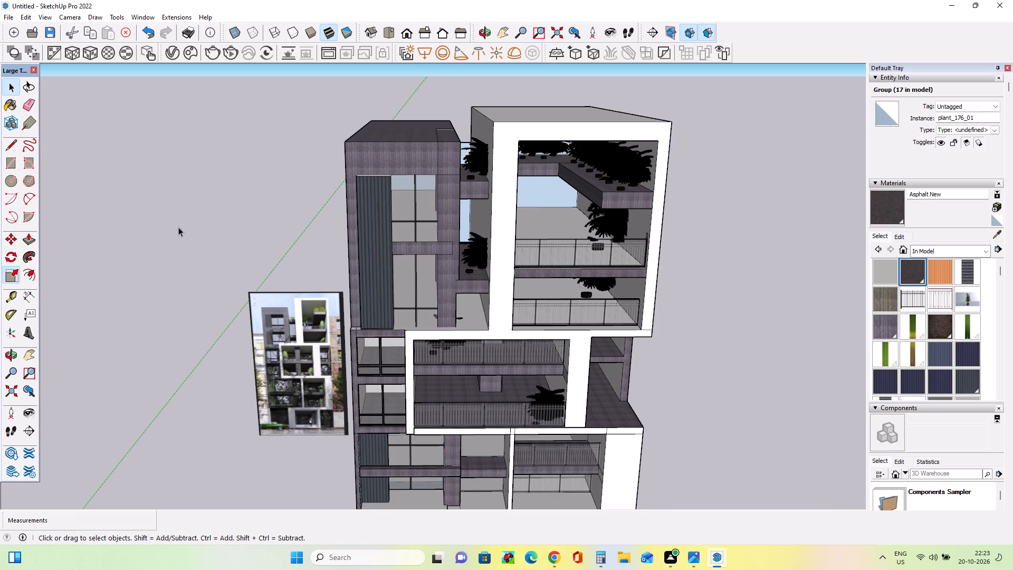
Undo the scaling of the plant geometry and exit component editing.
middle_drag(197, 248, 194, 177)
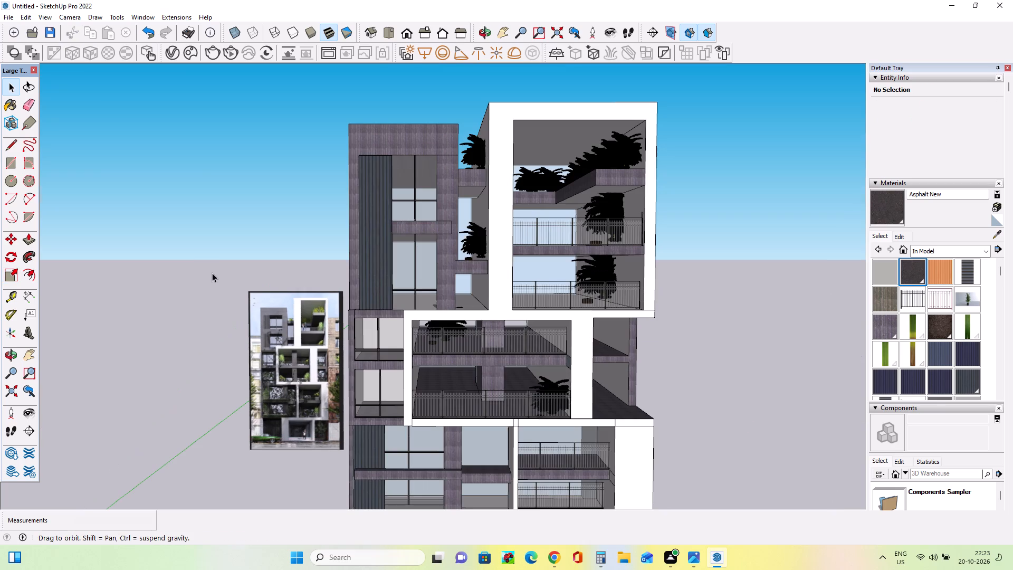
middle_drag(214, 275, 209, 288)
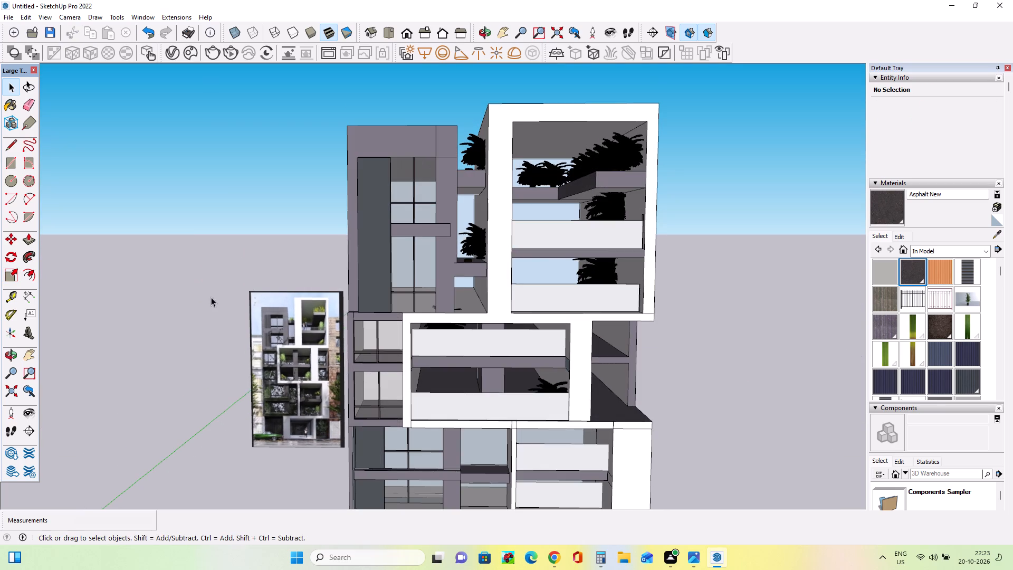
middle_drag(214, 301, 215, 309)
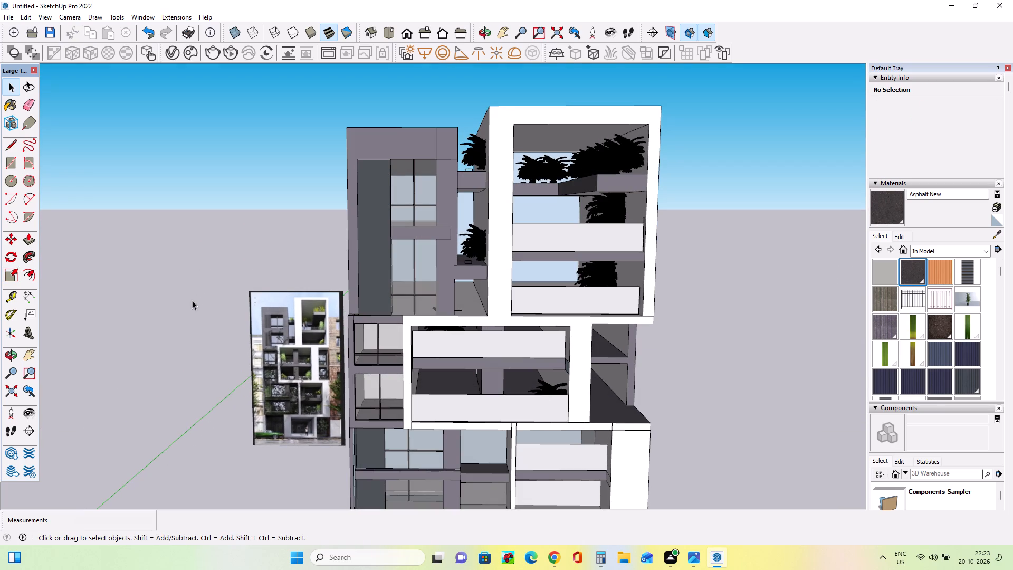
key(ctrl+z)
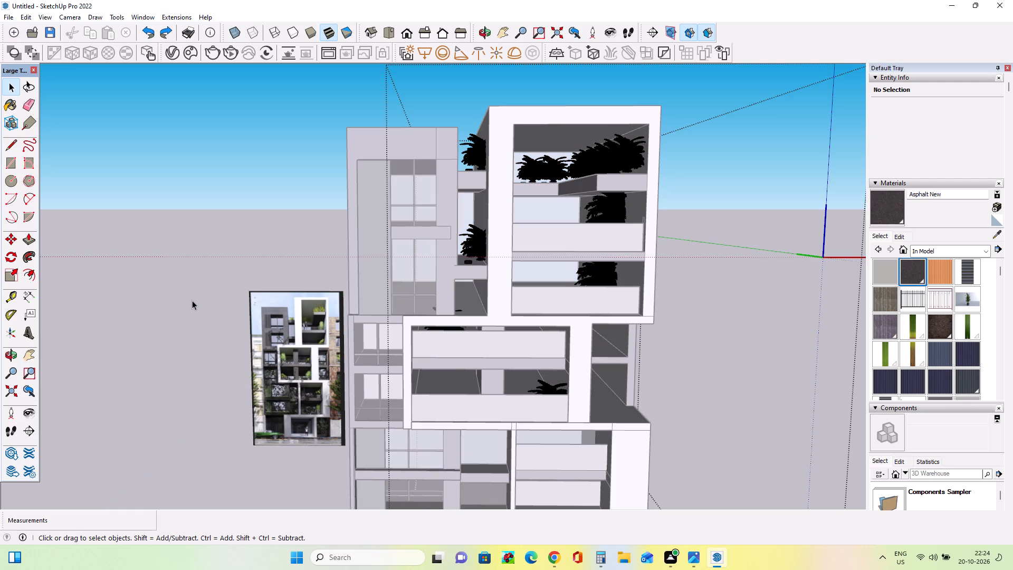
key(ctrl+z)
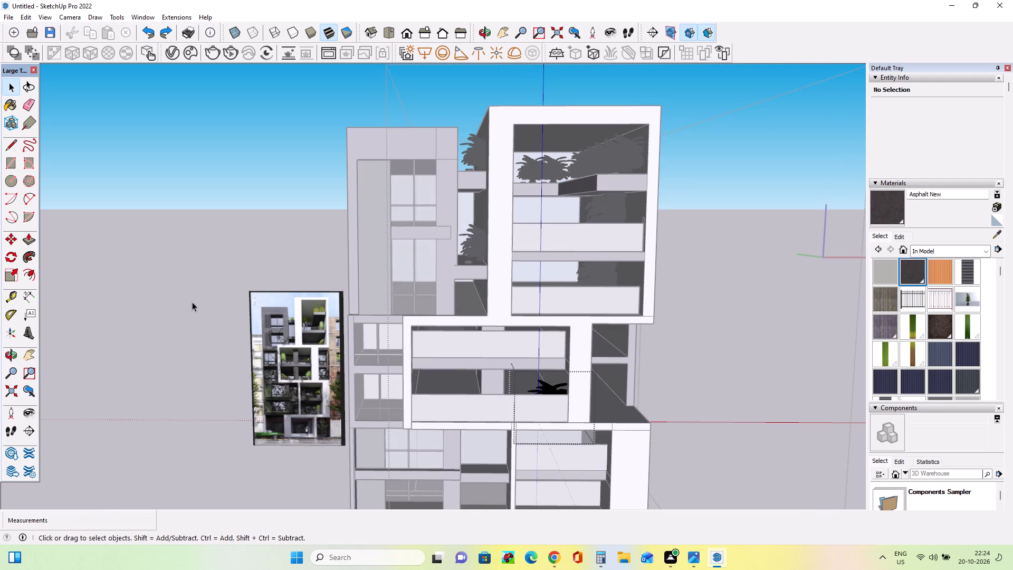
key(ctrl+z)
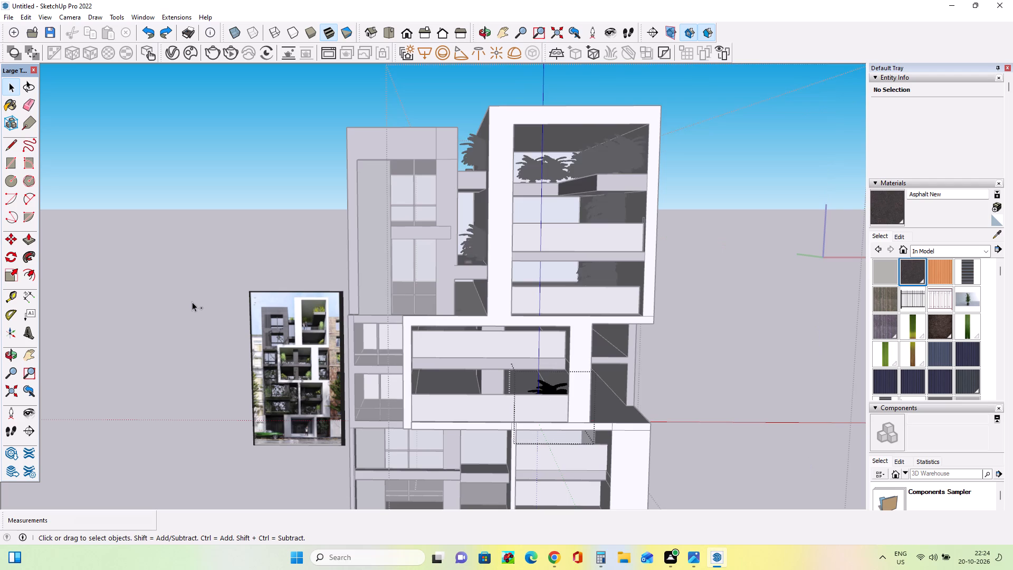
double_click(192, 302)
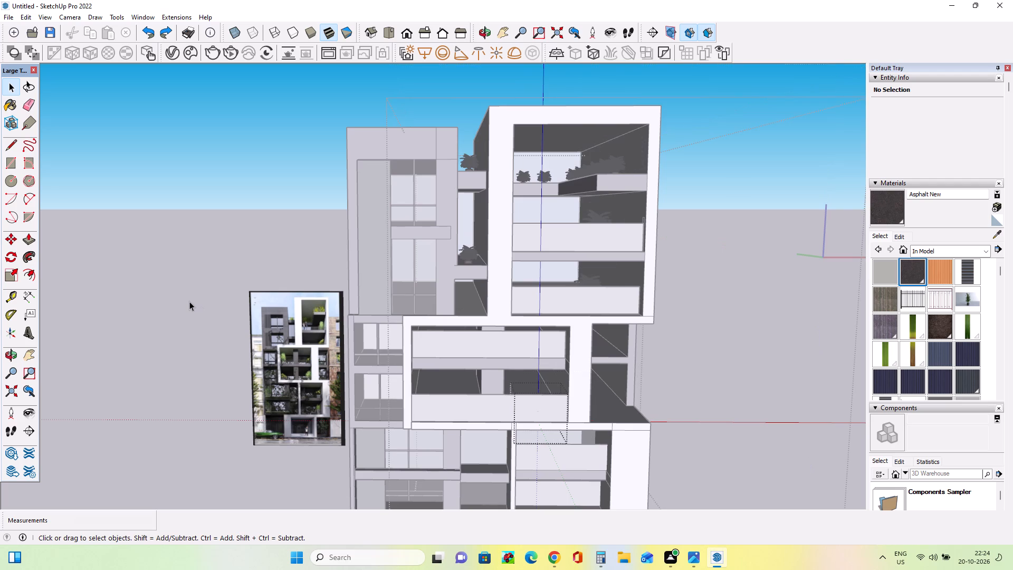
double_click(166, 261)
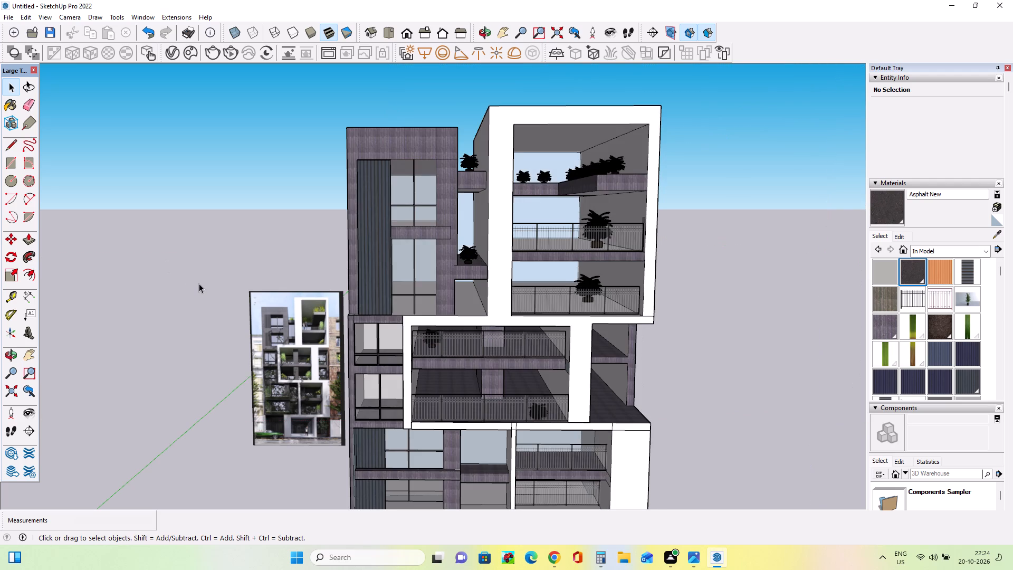
Examine the whole building facade with its balcony plants from the front and slightly from the side.
scroll(199, 283, down, 13)
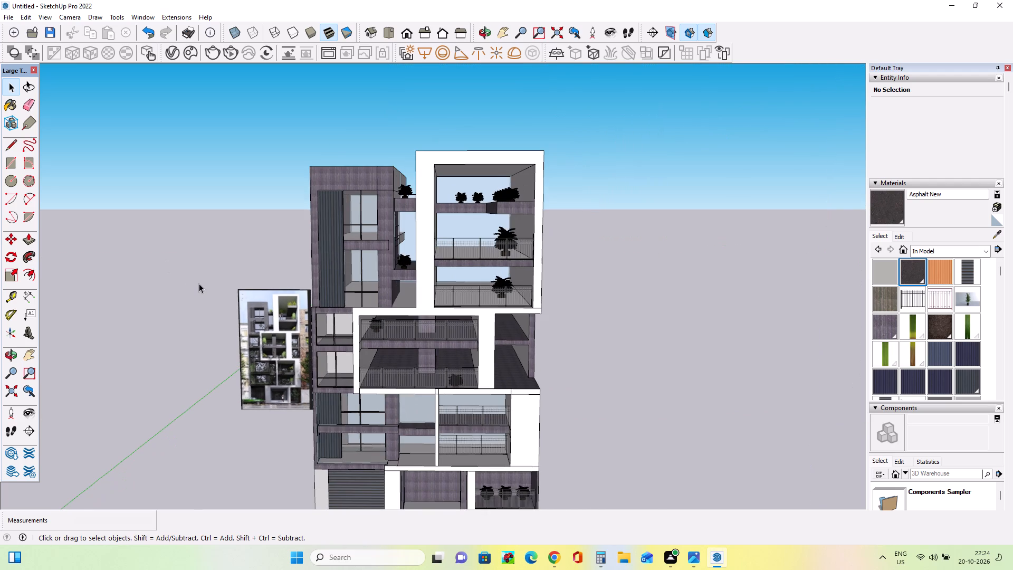
middle_drag(199, 283, 233, 254)
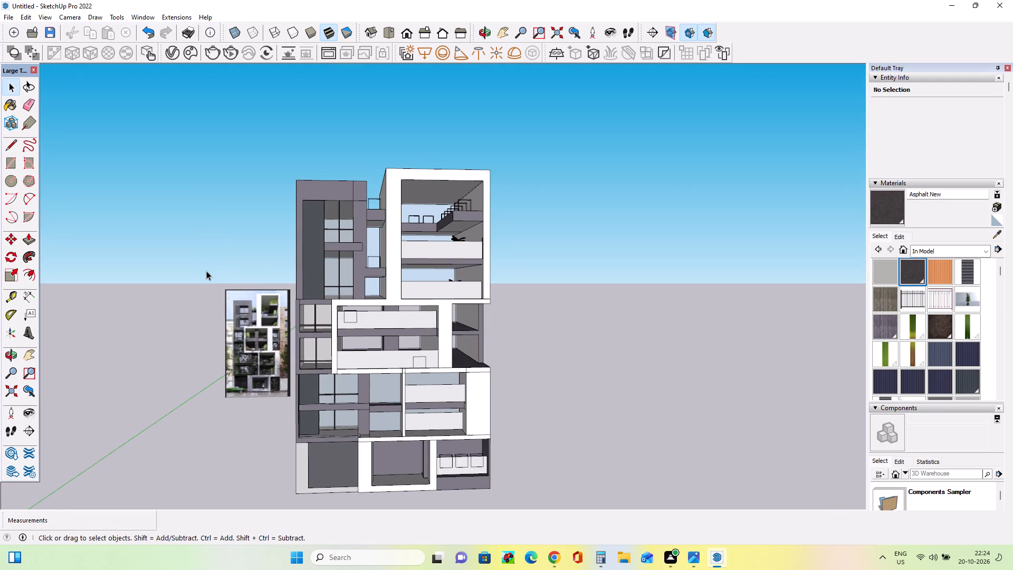
middle_drag(422, 327, 380, 332)
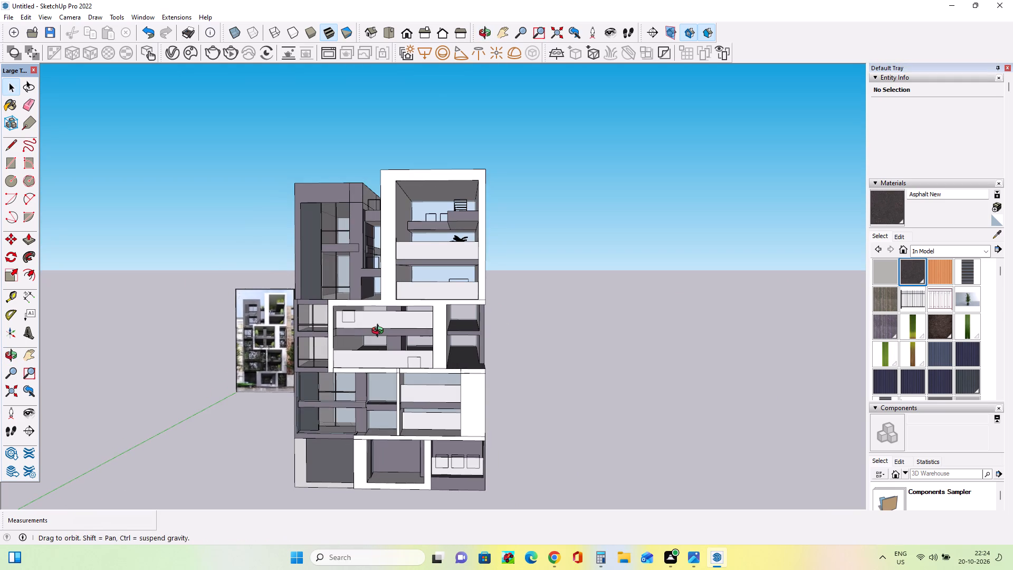
middle_drag(380, 332, 386, 332)
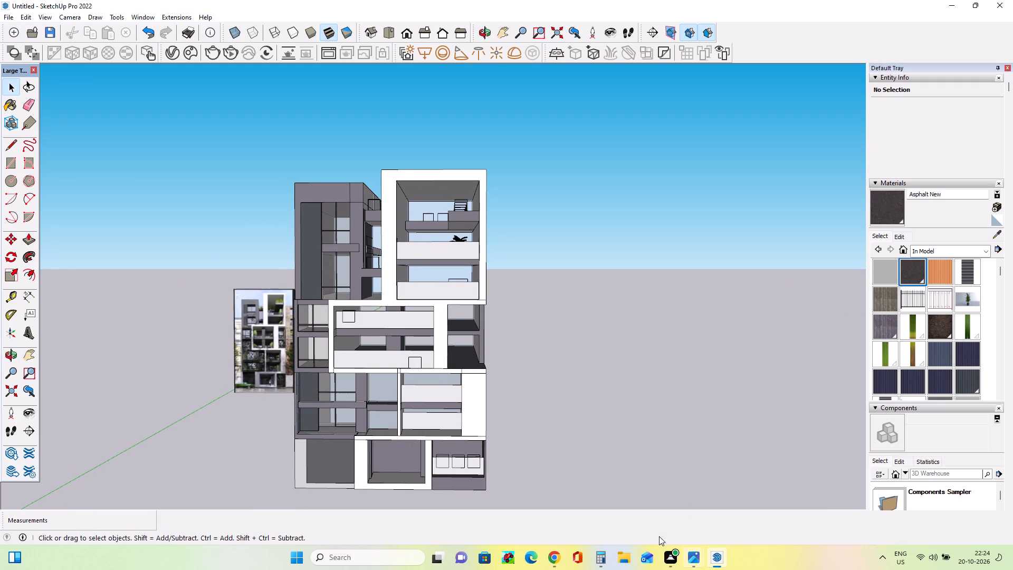
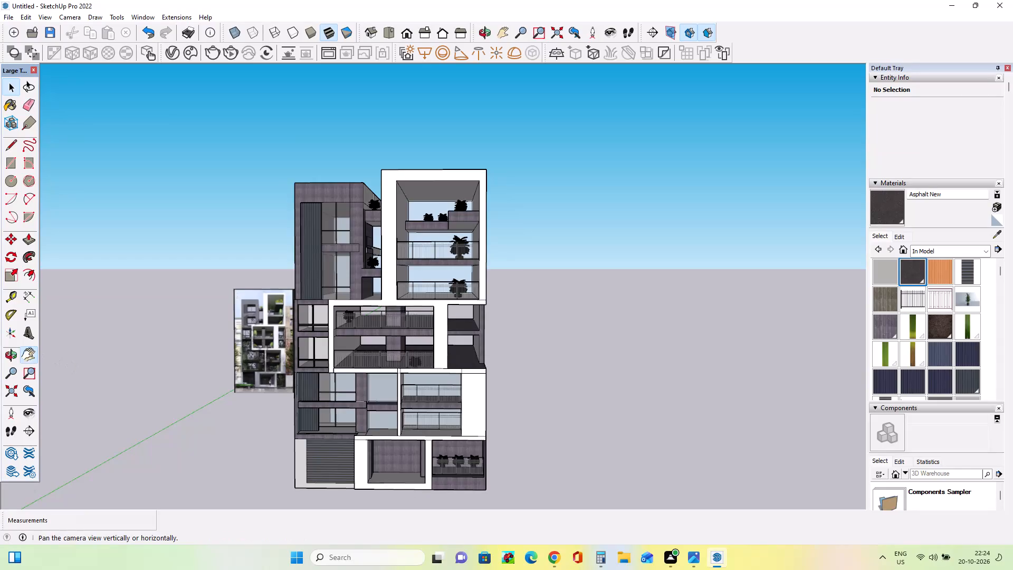
Import the image 222 from the Desktop and place it upright above the building at about 62' wide.
drag(230, 359, 316, 352)
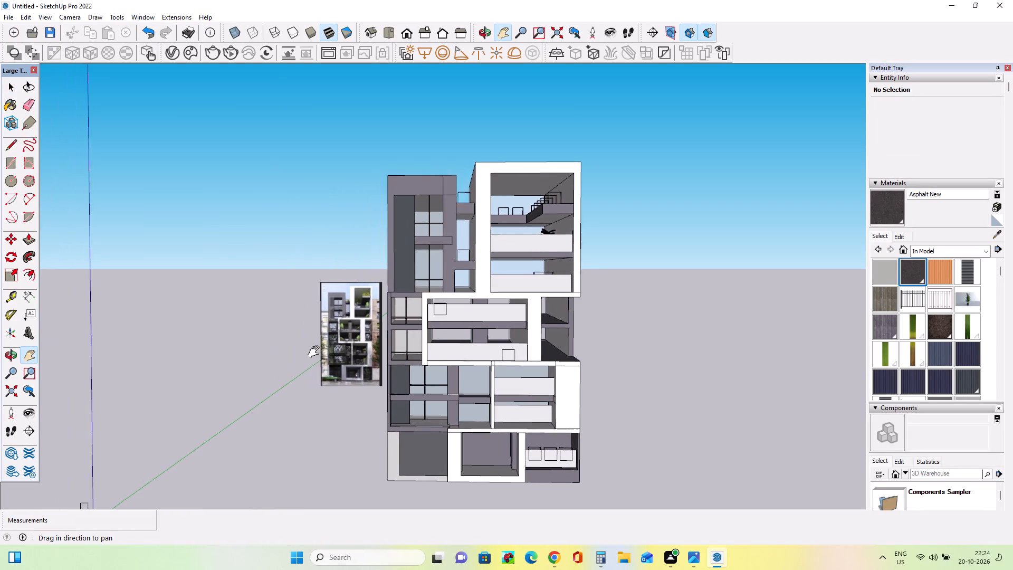
drag(316, 352, 319, 352)
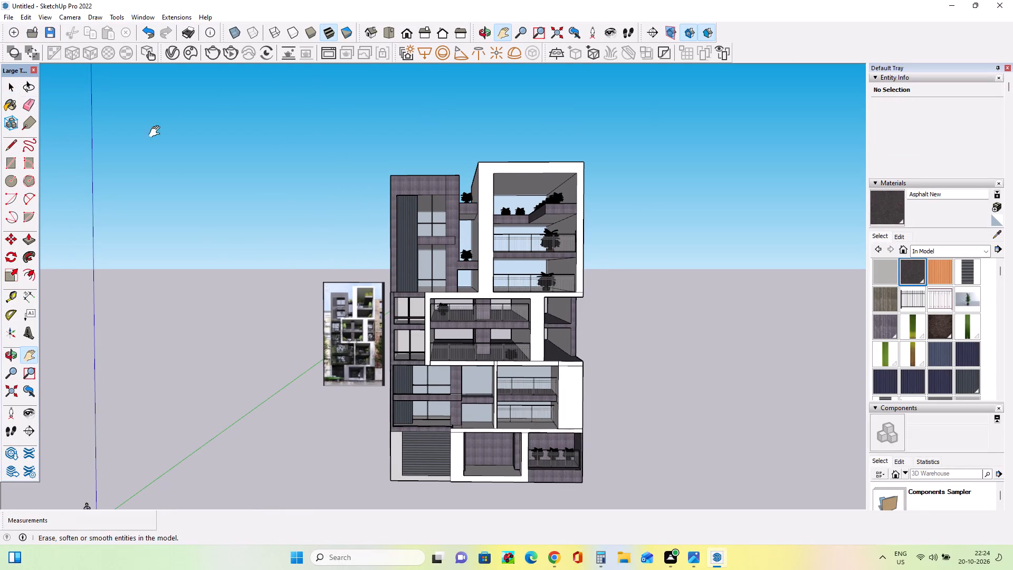
click(7, 14)
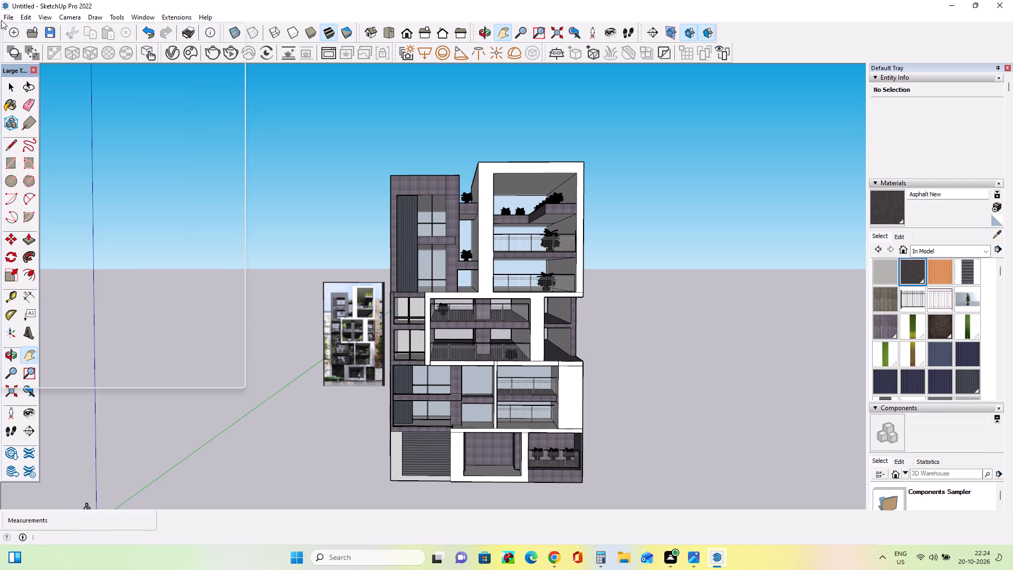
click(40, 201)
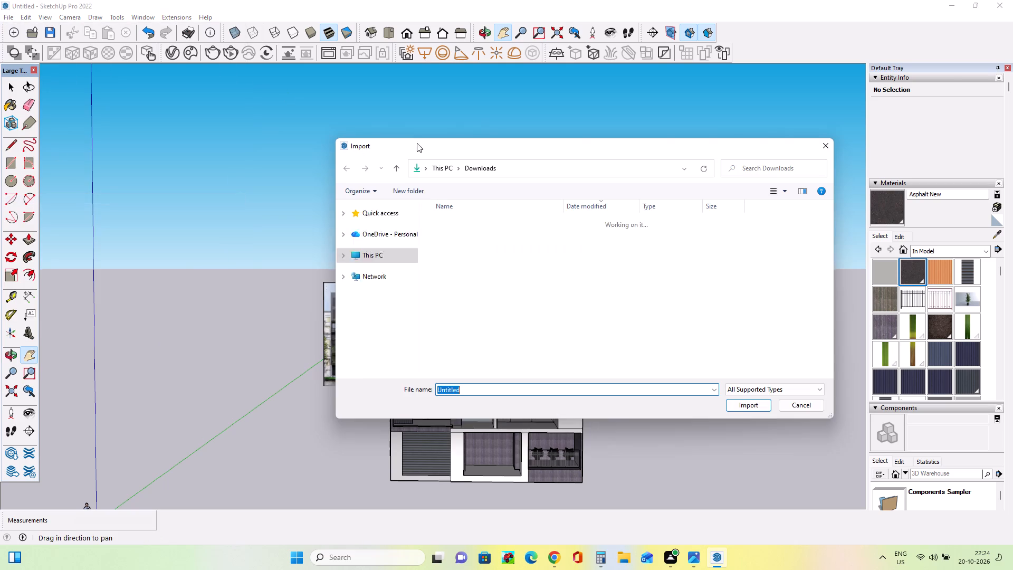
scroll(379, 262, up, 3)
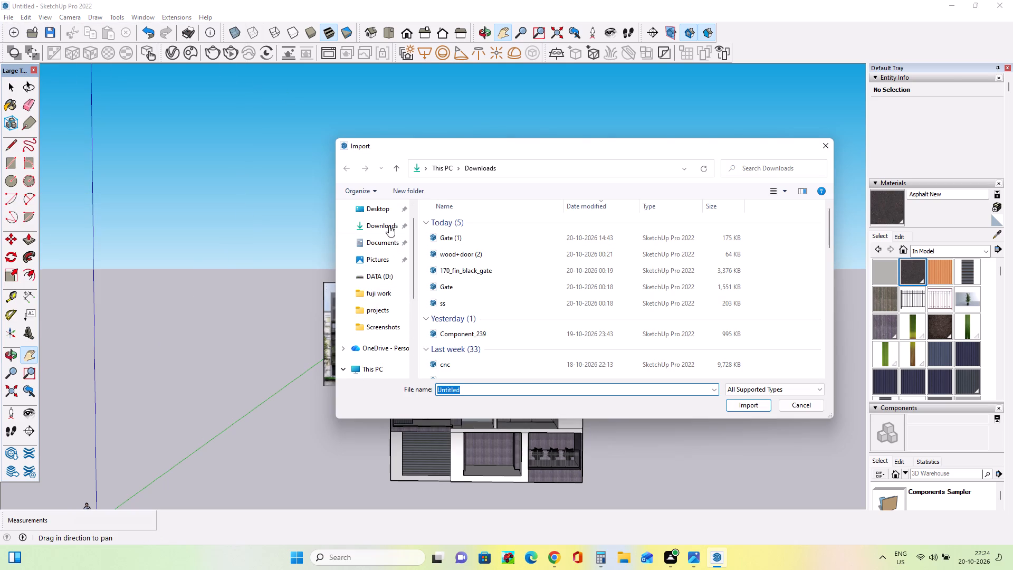
click(389, 210)
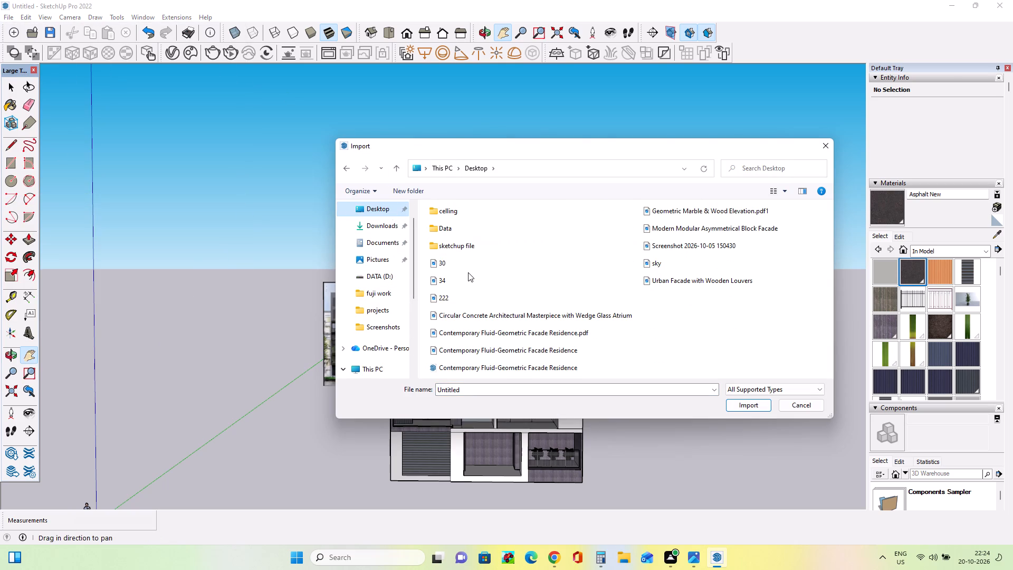
click(476, 295)
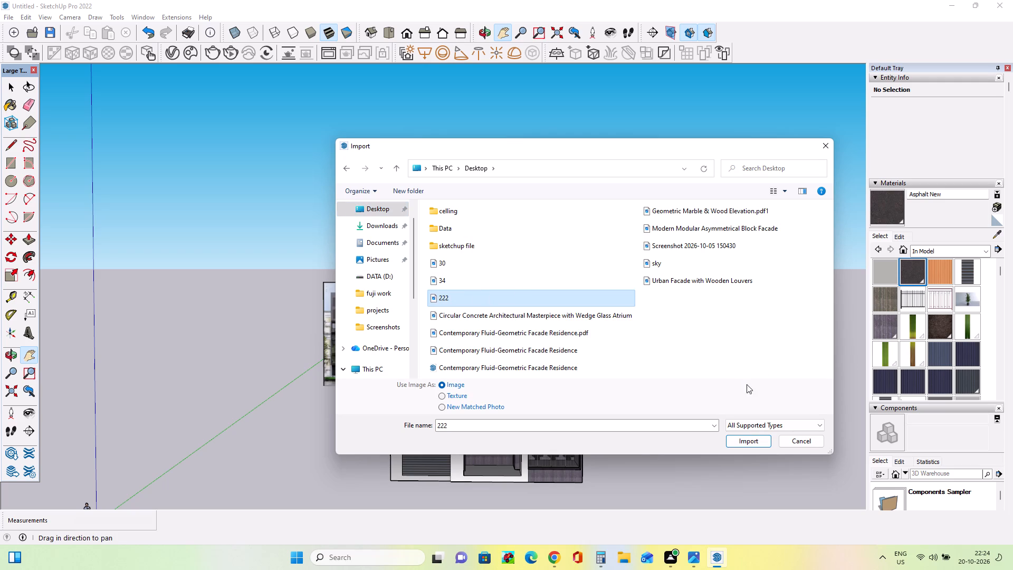
click(760, 446)
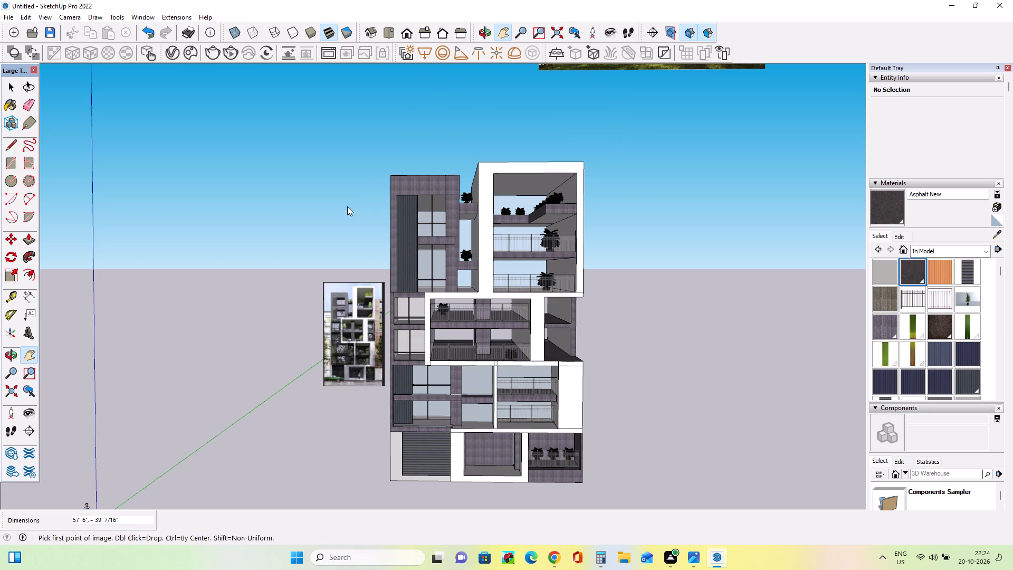
click(347, 153)
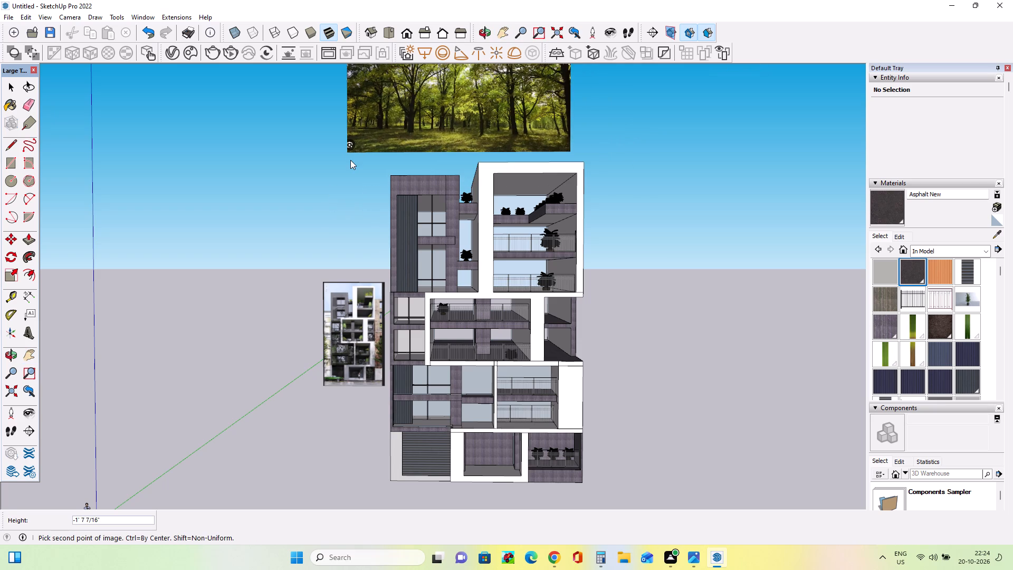
middle_drag(585, 178, 570, 203)
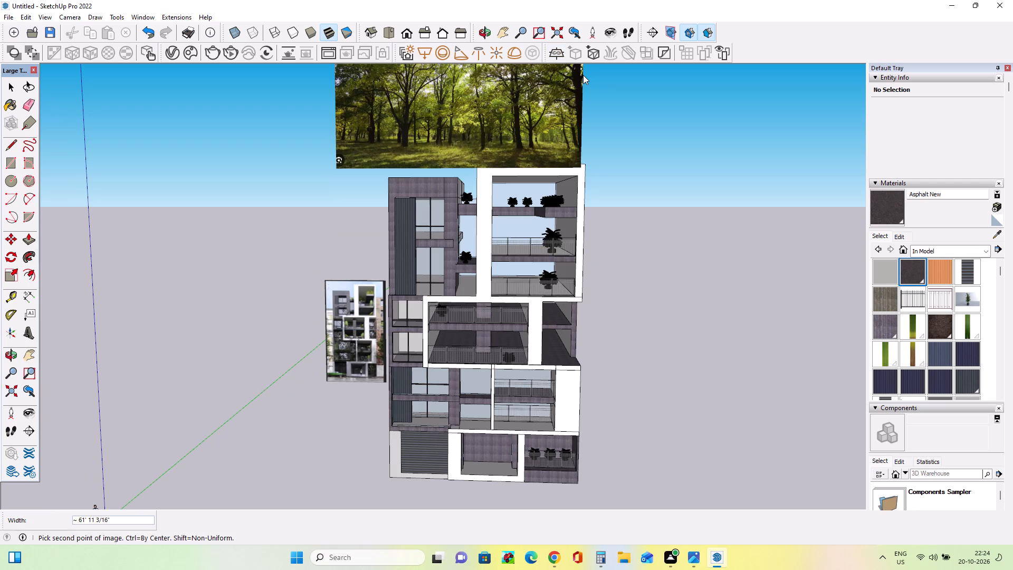
click(583, 75)
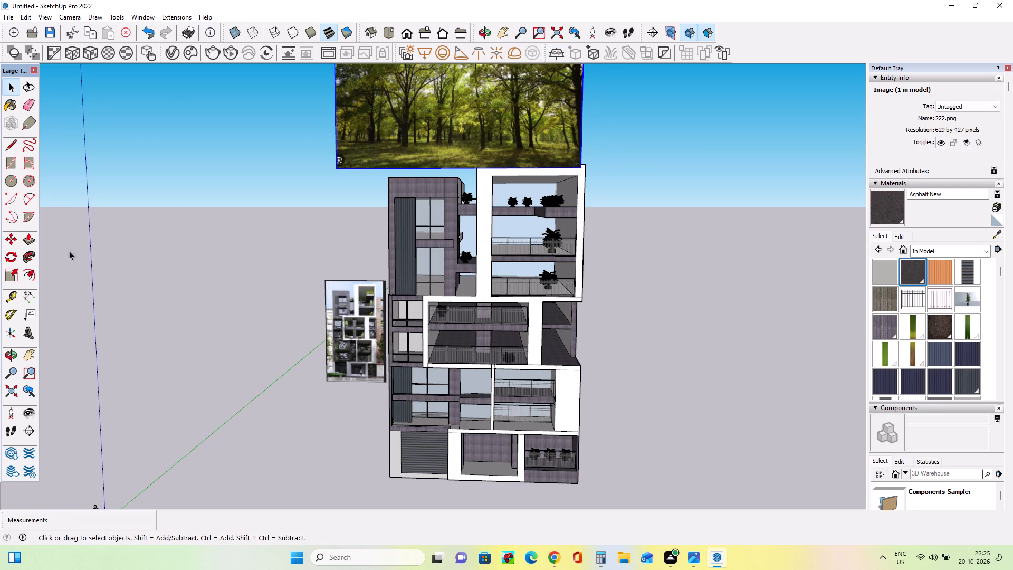
Move the forest image about 186' 7" from its lower corner, away from the top of the building.
click(32, 360)
scroll(187, 312, down, 5)
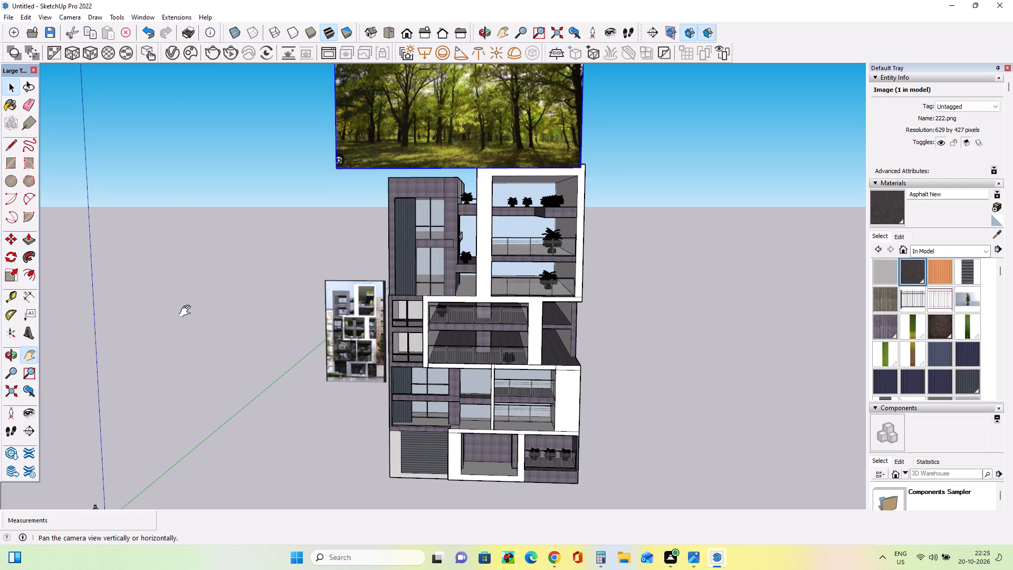
scroll(187, 311, down, 6)
scroll(237, 275, down, 9)
middle_drag(566, 337, 158, 382)
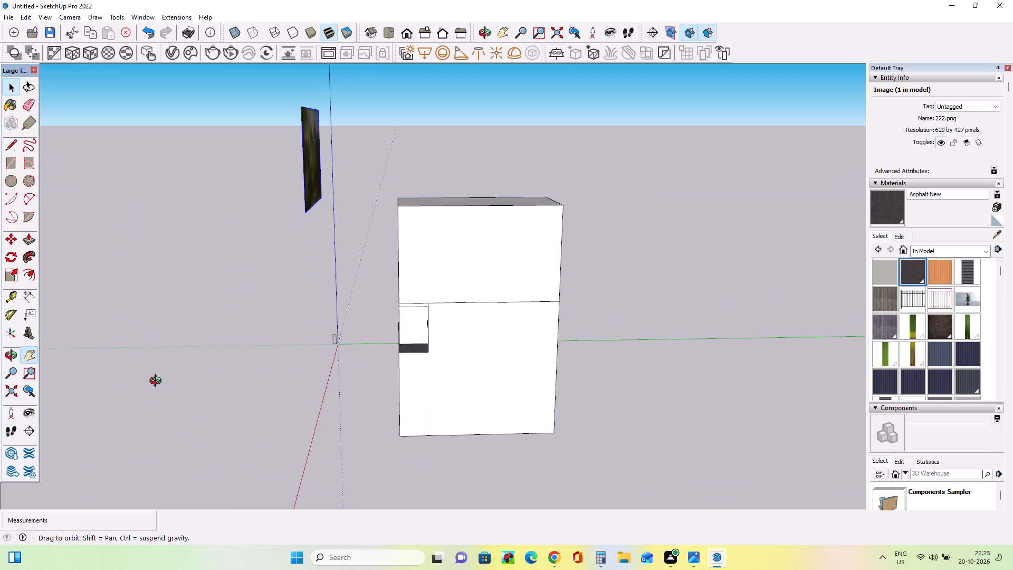
middle_drag(158, 382, 88, 384)
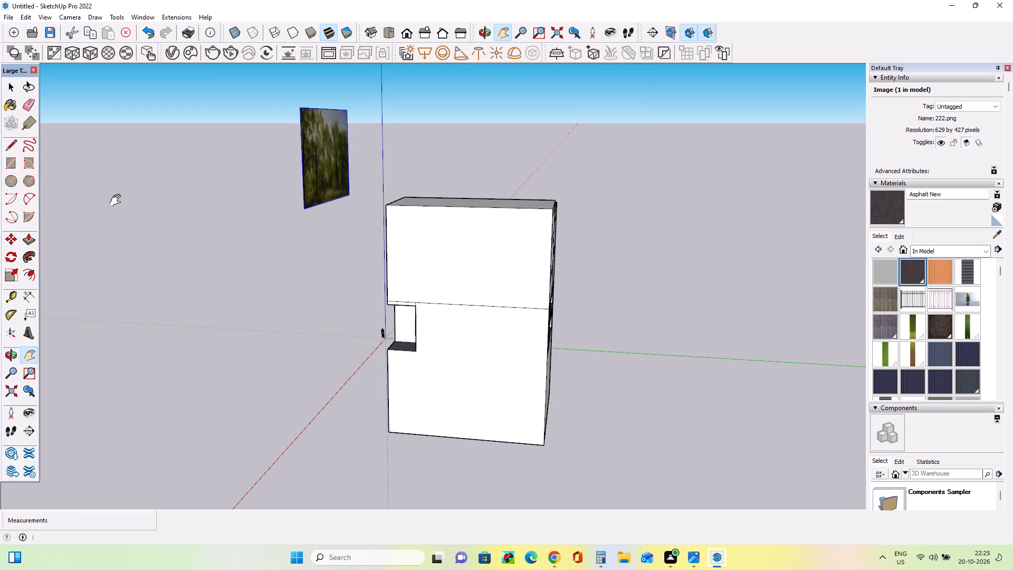
click(106, 188)
click(6, 238)
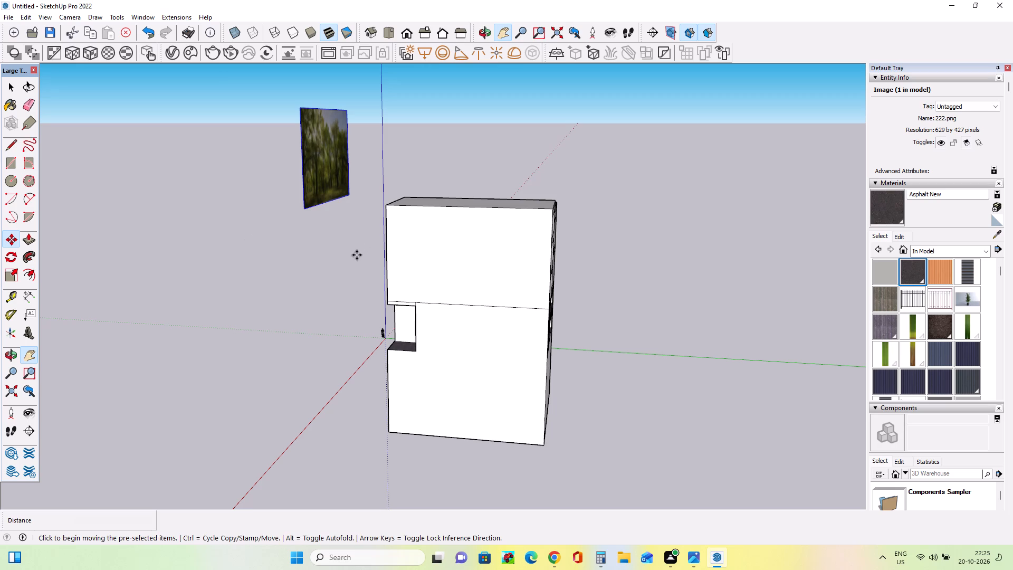
drag(303, 212, 419, 241)
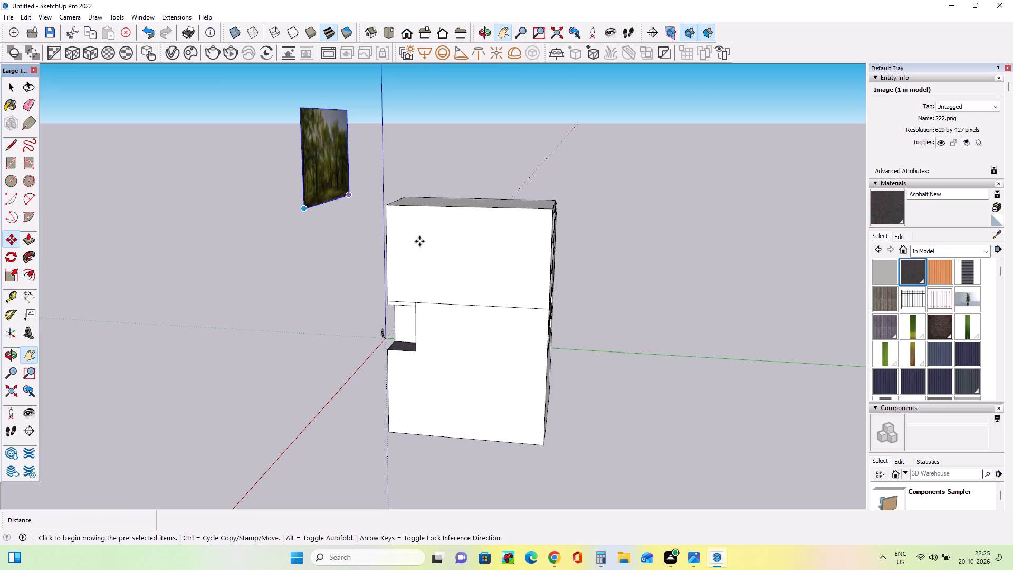
drag(419, 241, 677, 298)
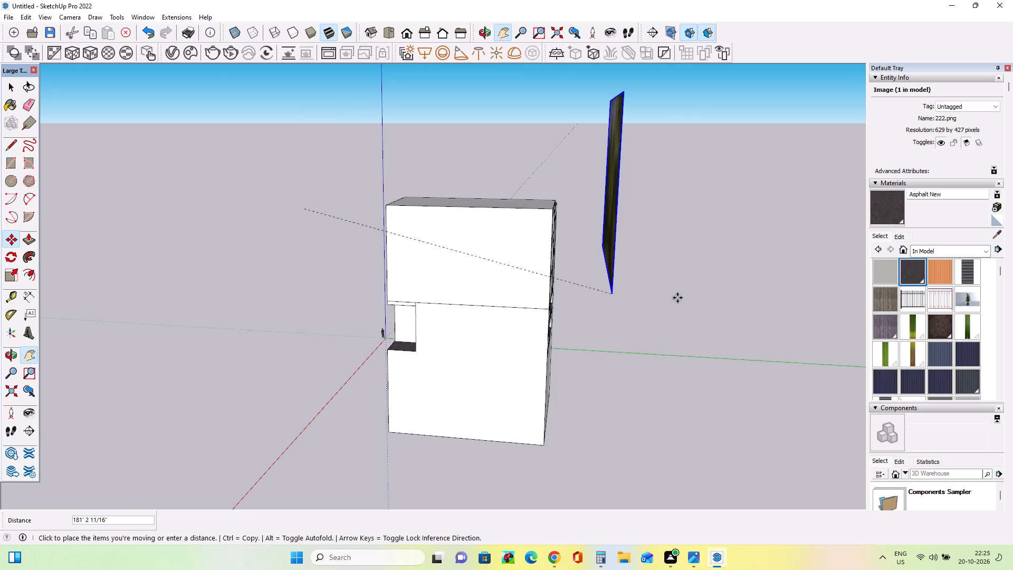
drag(677, 298, 653, 295)
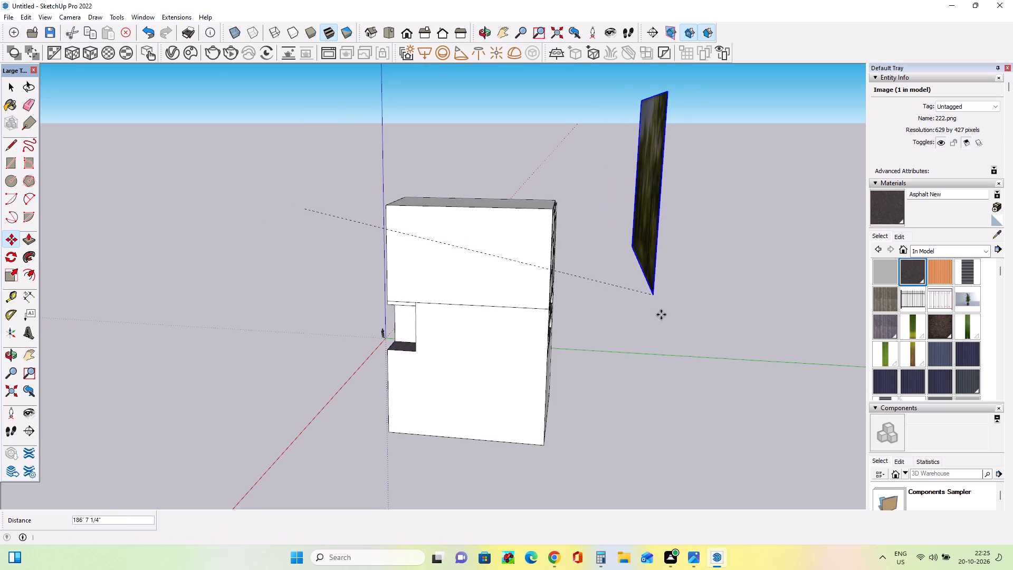
Move the forest image by its lower corner about 141' 3" so it stands just behind the building's rear face.
middle_drag(347, 260, 663, 298)
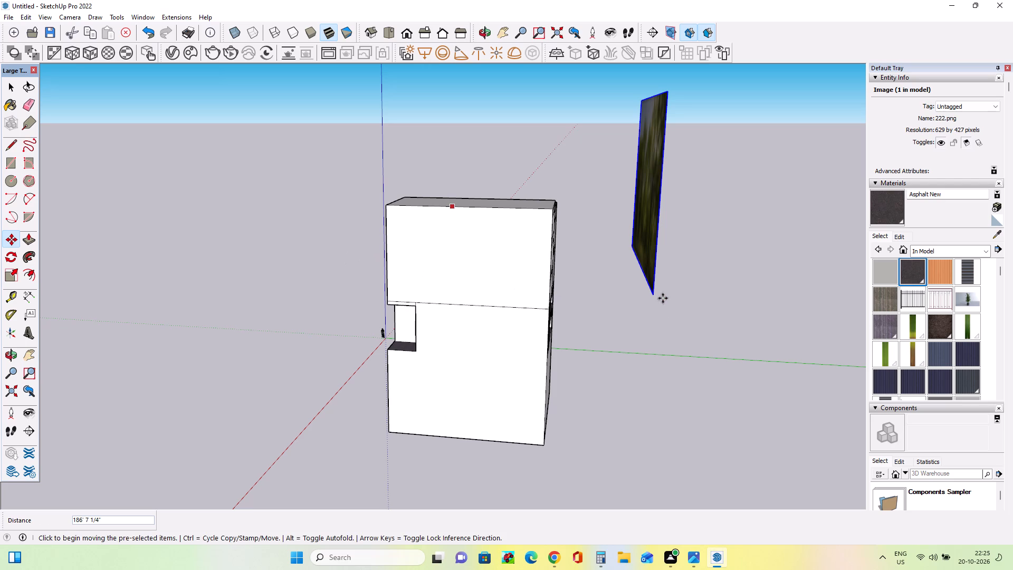
middle_drag(663, 298, 740, 291)
middle_drag(429, 259, 581, 304)
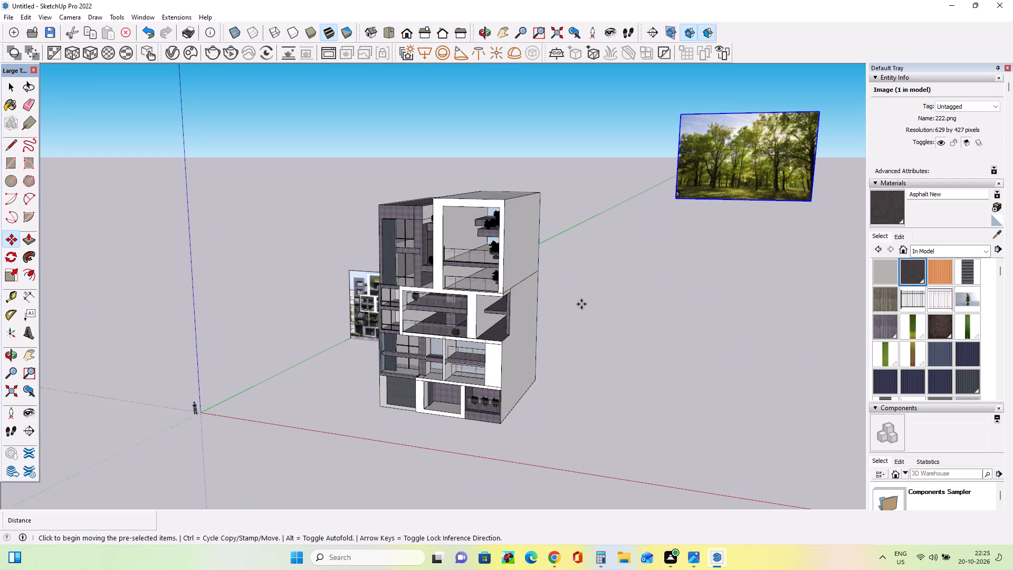
middle_drag(581, 304, 796, 352)
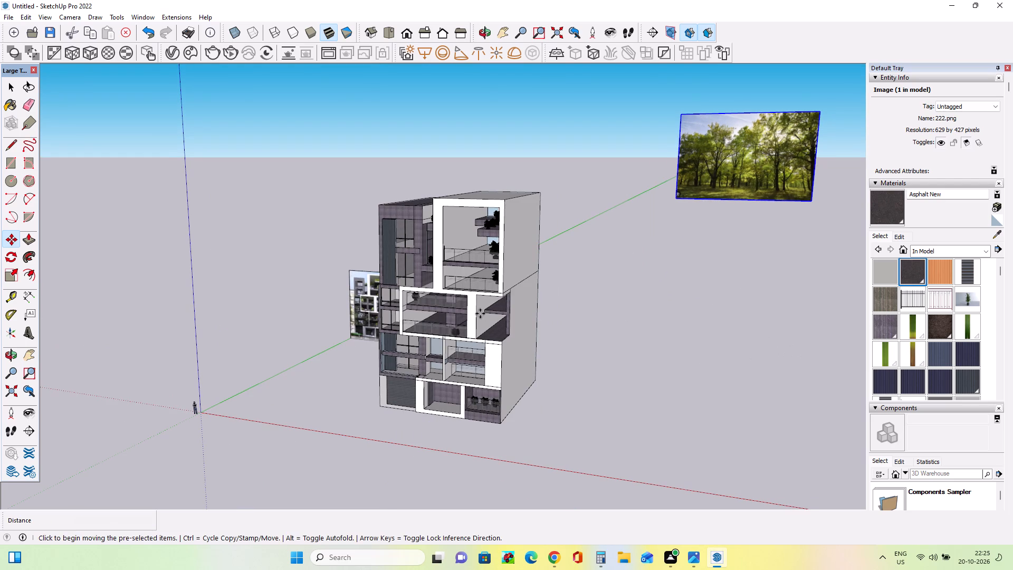
middle_drag(482, 315, 650, 329)
middle_drag(485, 255, 734, 289)
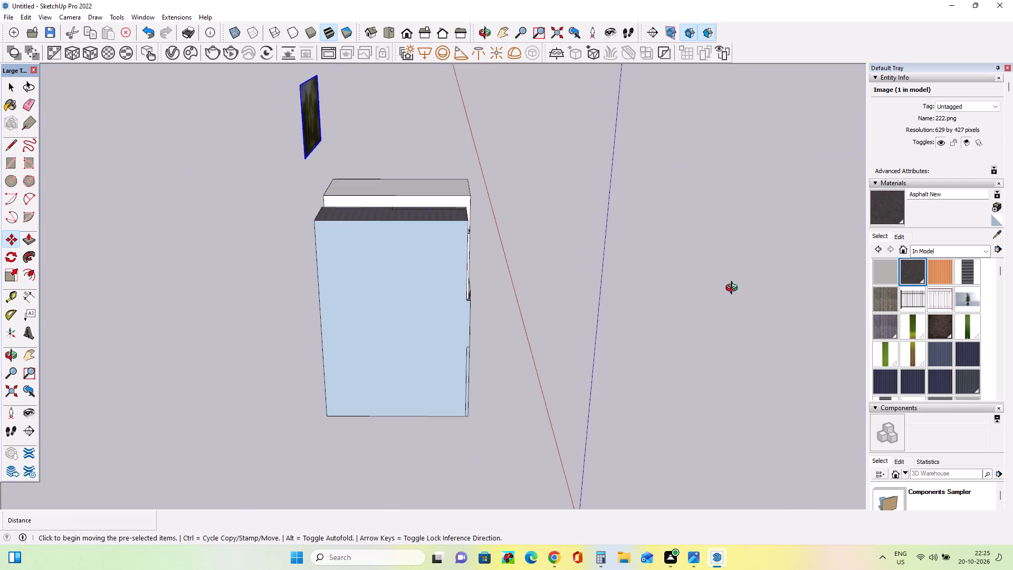
middle_drag(734, 289, 734, 290)
scroll(660, 293, down, 1)
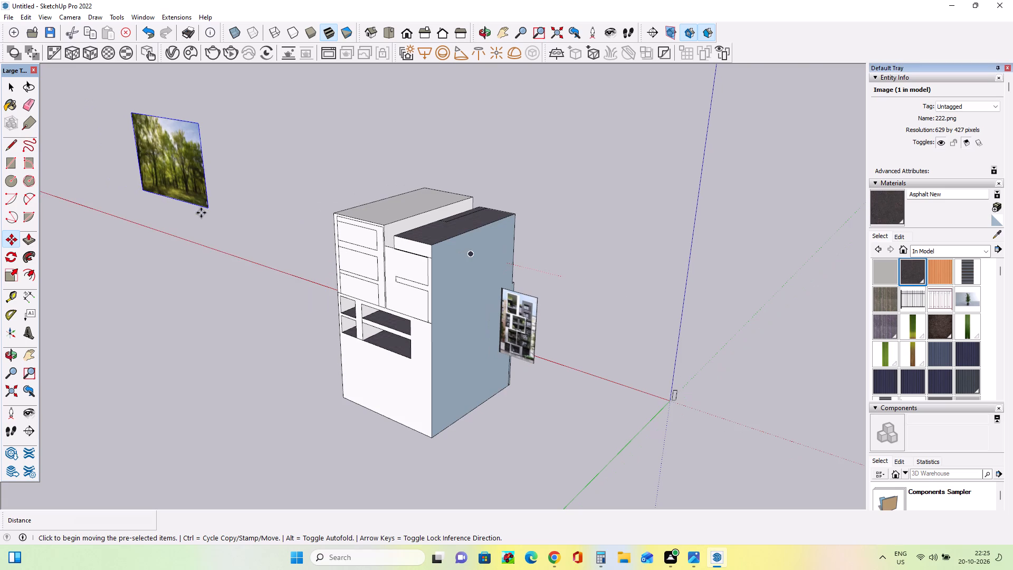
click(206, 208)
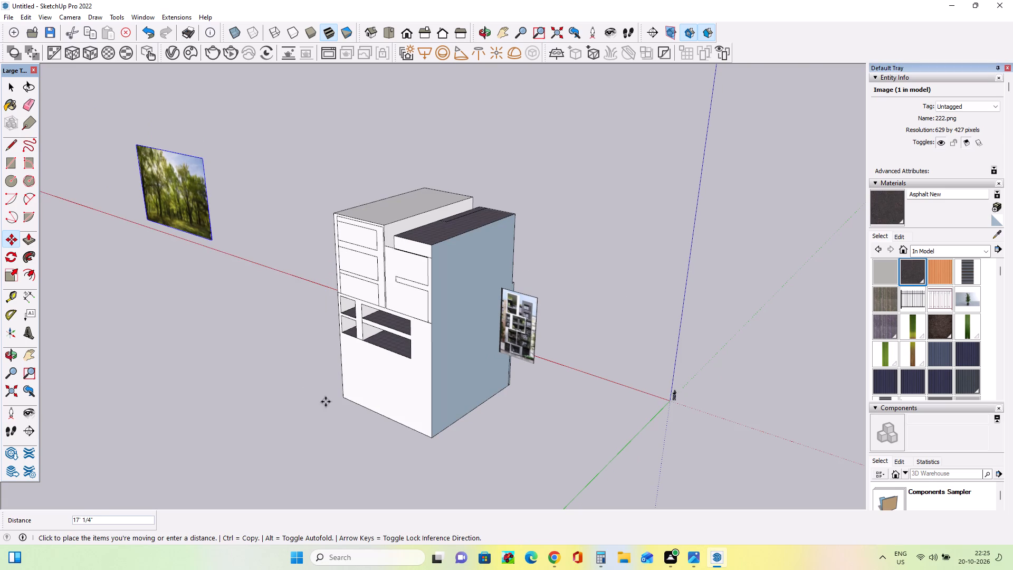
click(404, 409)
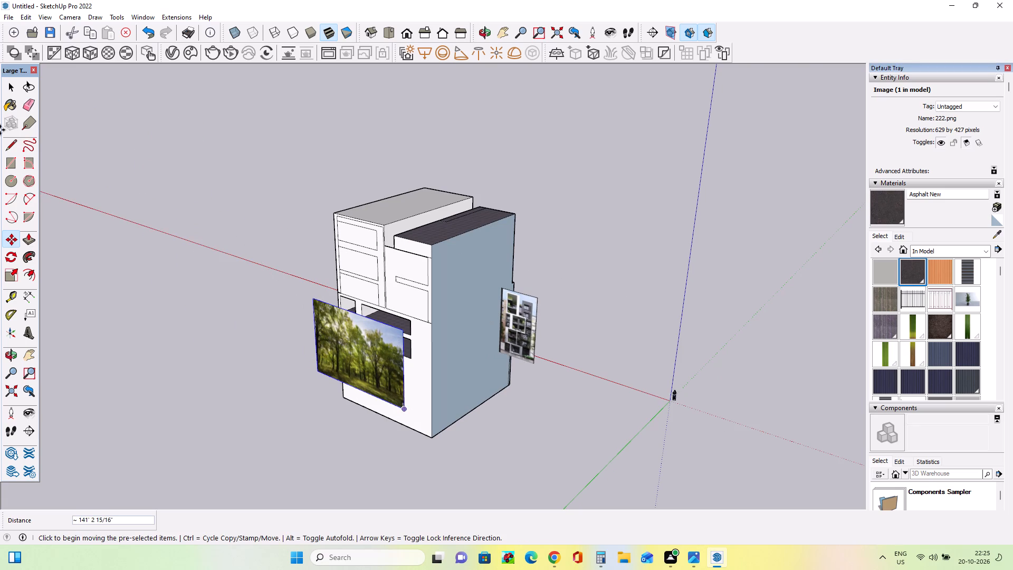
Scale the forest image uniformly from its corners by about 2.41, 1.50 and 1.16 so it backs the whole building.
click(12, 277)
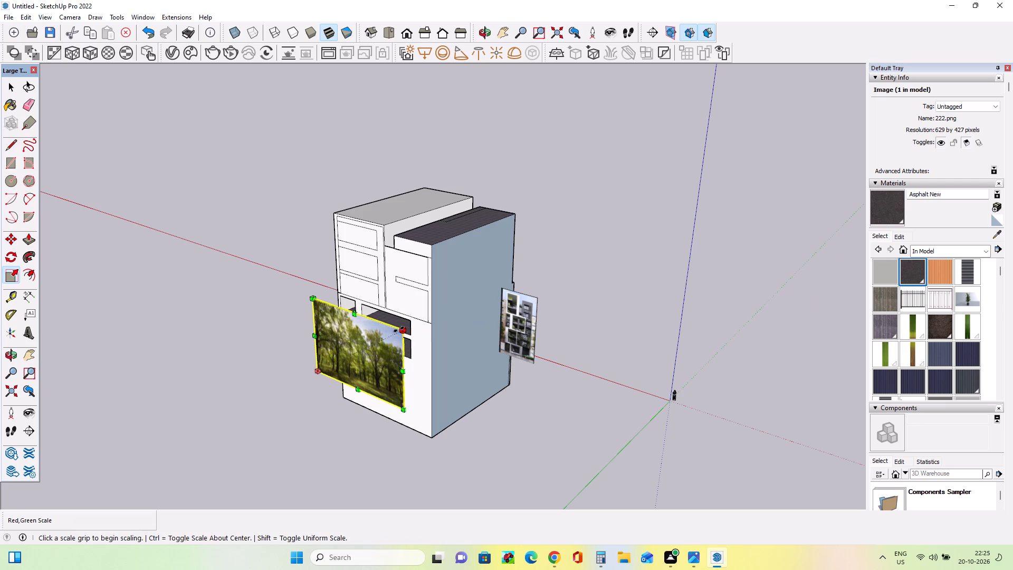
drag(399, 329, 523, 182)
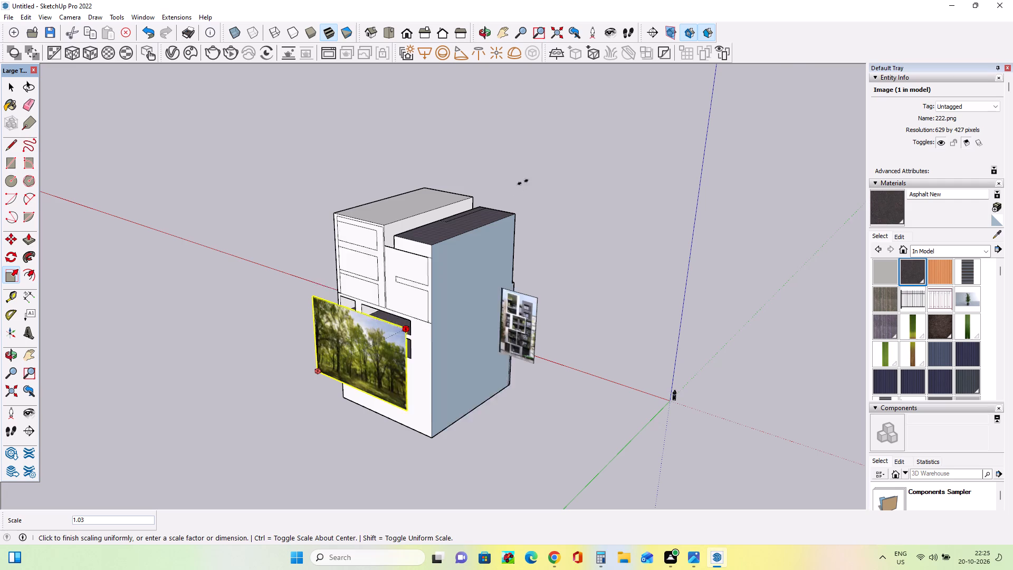
drag(523, 182, 529, 156)
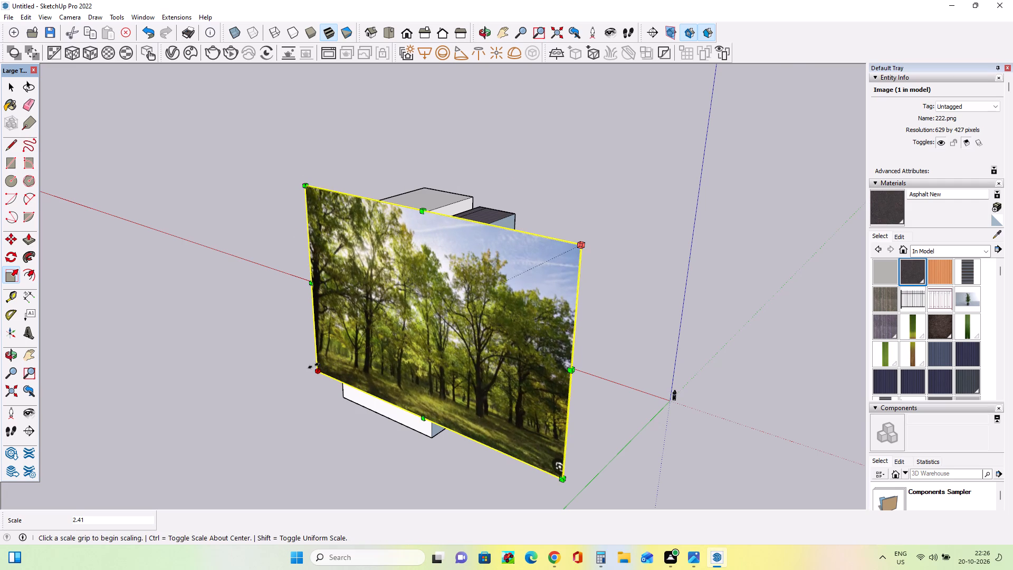
drag(313, 370, 256, 425)
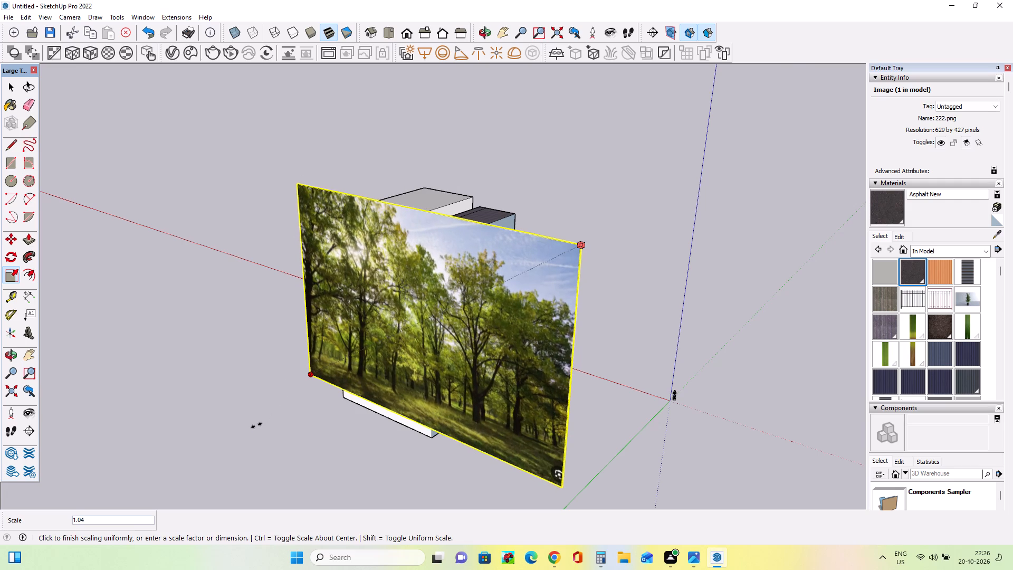
drag(256, 425, 255, 435)
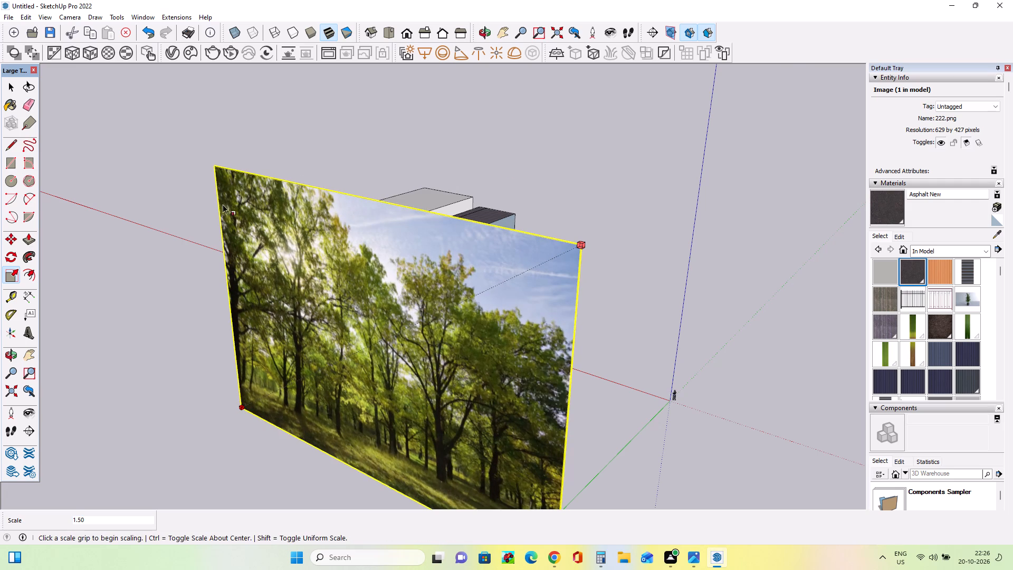
drag(211, 168, 184, 84)
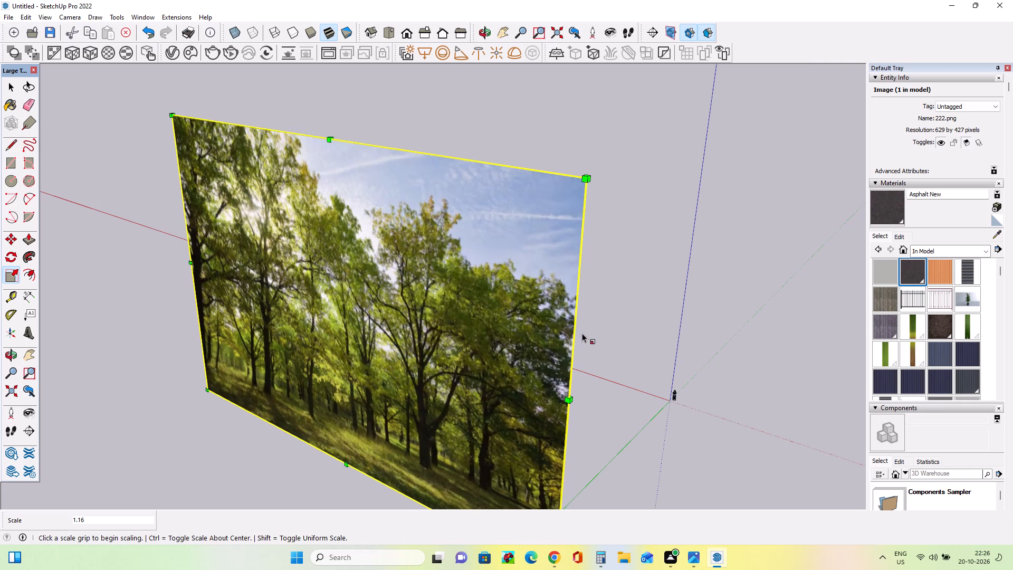
middle_drag(582, 333, 223, 320)
middle_drag(611, 363, 572, 364)
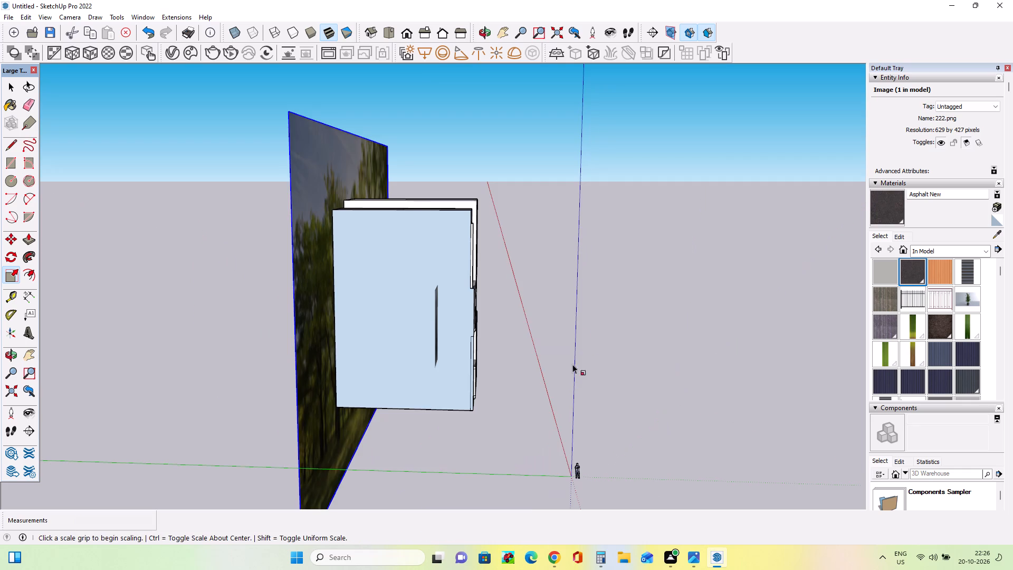
middle_drag(572, 364, 184, 406)
middle_drag(529, 369, 537, 246)
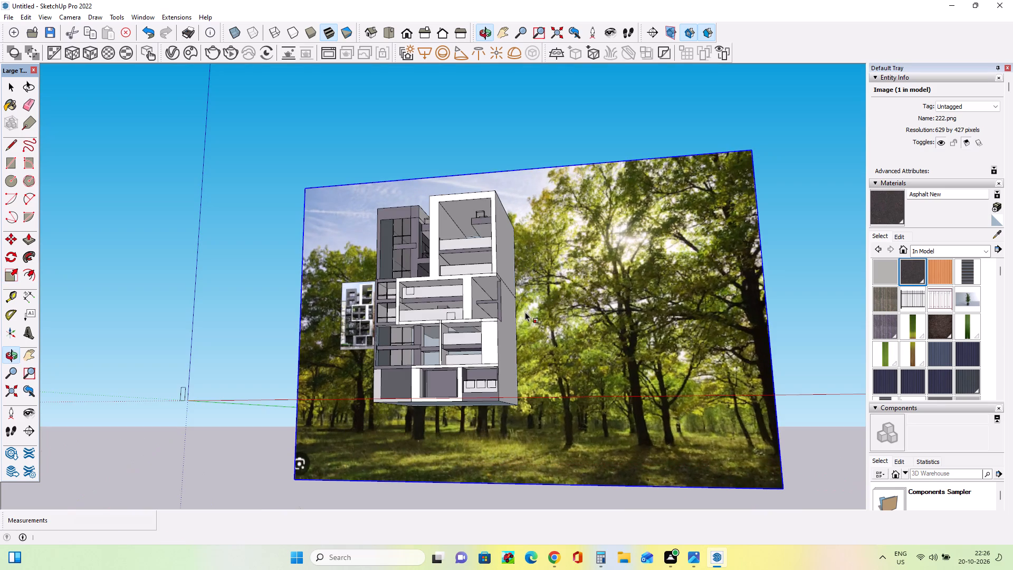
middle_drag(525, 313, 565, 358)
scroll(440, 289, up, 3)
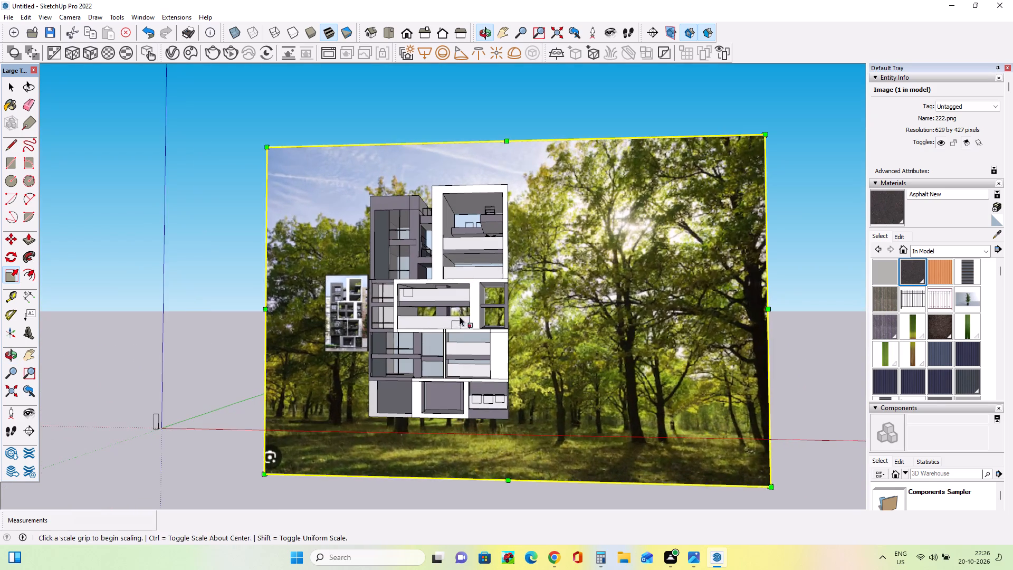
Examine the forest backdrop's position behind the building from the front and both sides.
middle_drag(469, 326, 504, 354)
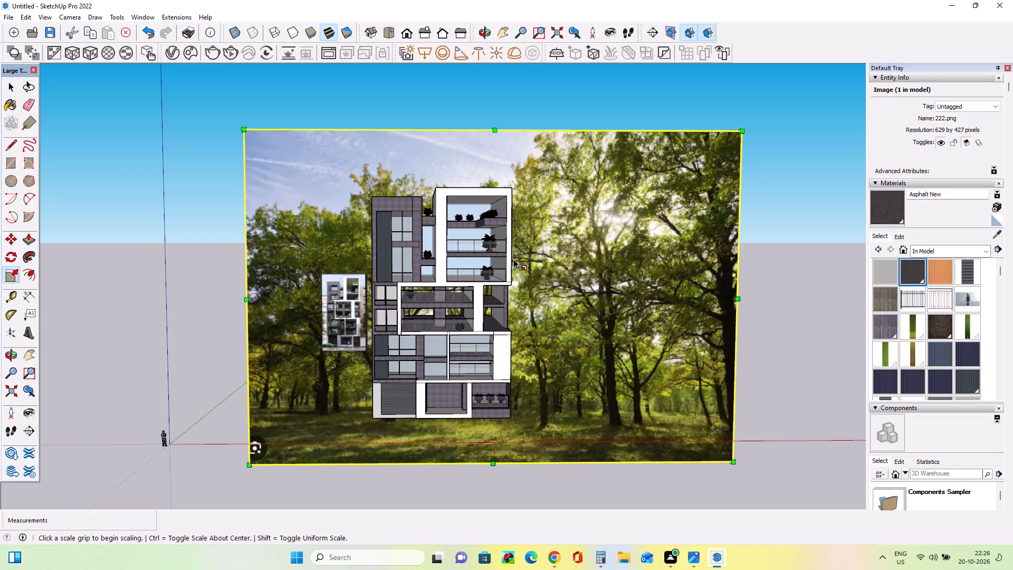
middle_drag(513, 316, 788, 300)
middle_drag(345, 357, 462, 383)
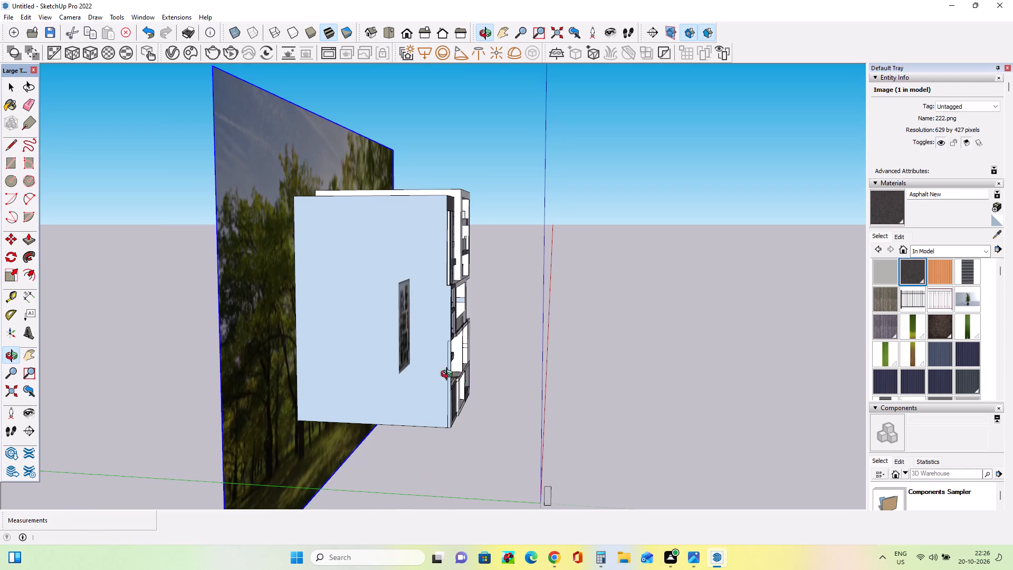
scroll(293, 314, up, 5)
middle_drag(318, 306, 226, 300)
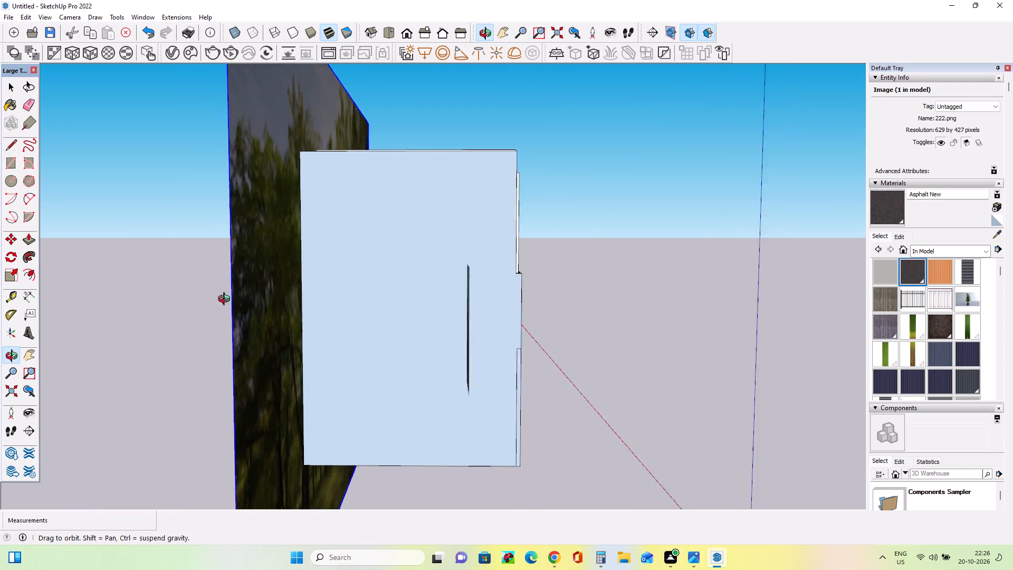
middle_drag(226, 300, 0, 321)
middle_drag(379, 321, 178, 298)
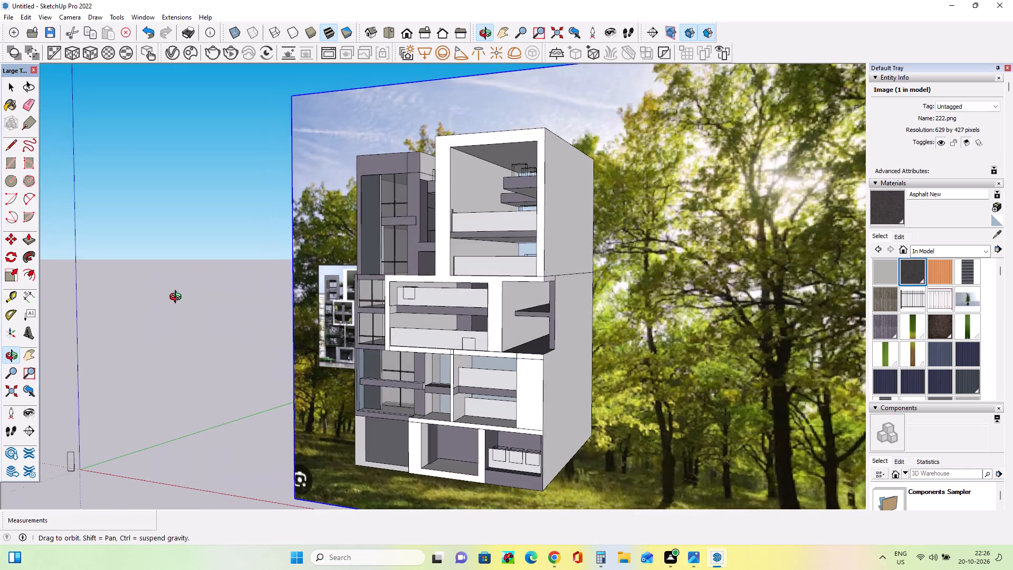
middle_drag(178, 298, 256, 324)
Delete the three back-wall faces inside the top white-framed balcony block so the openings look through to the forest.
scroll(505, 280, up, 2)
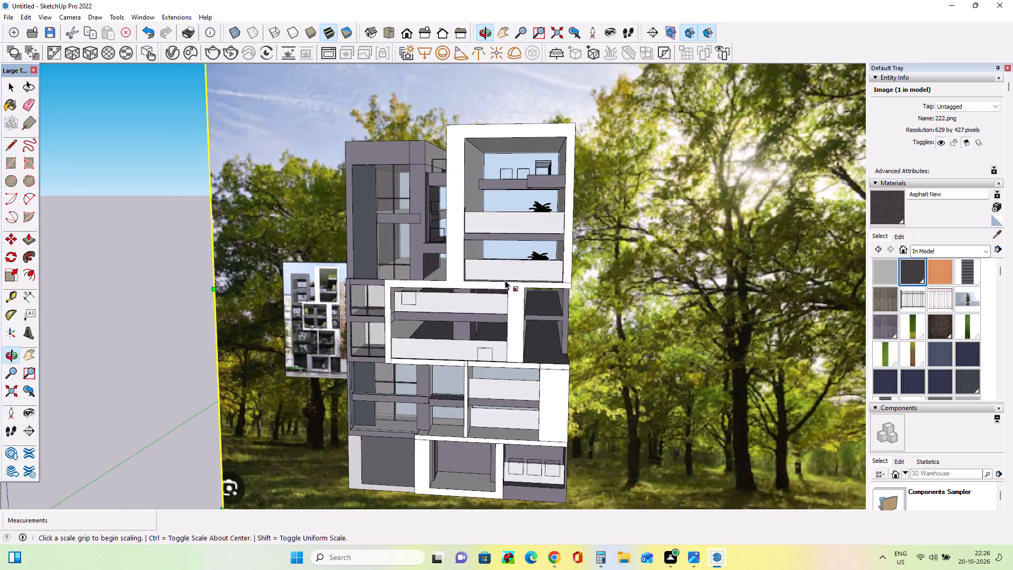
scroll(493, 254, up, 3)
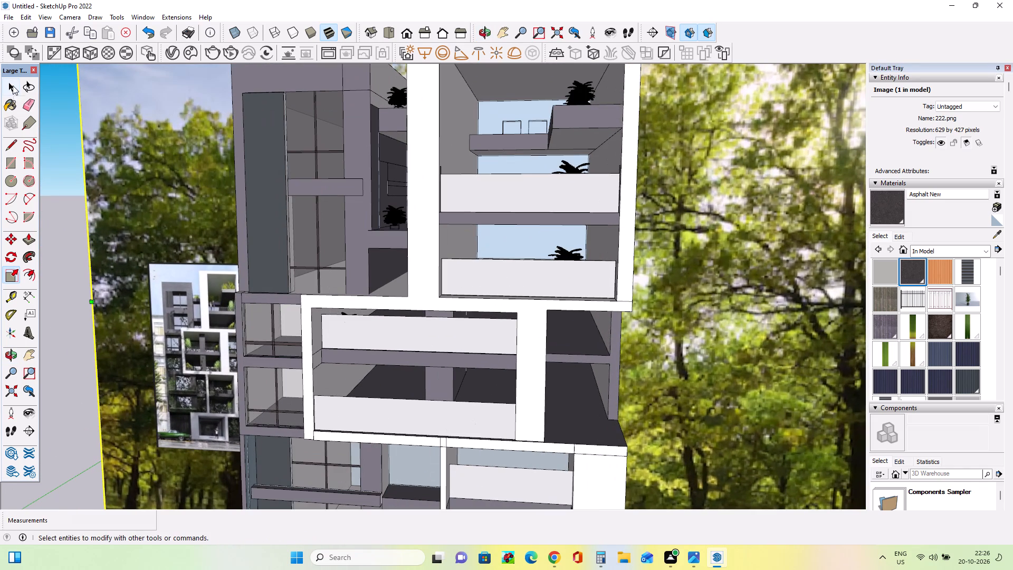
click(13, 85)
click(505, 241)
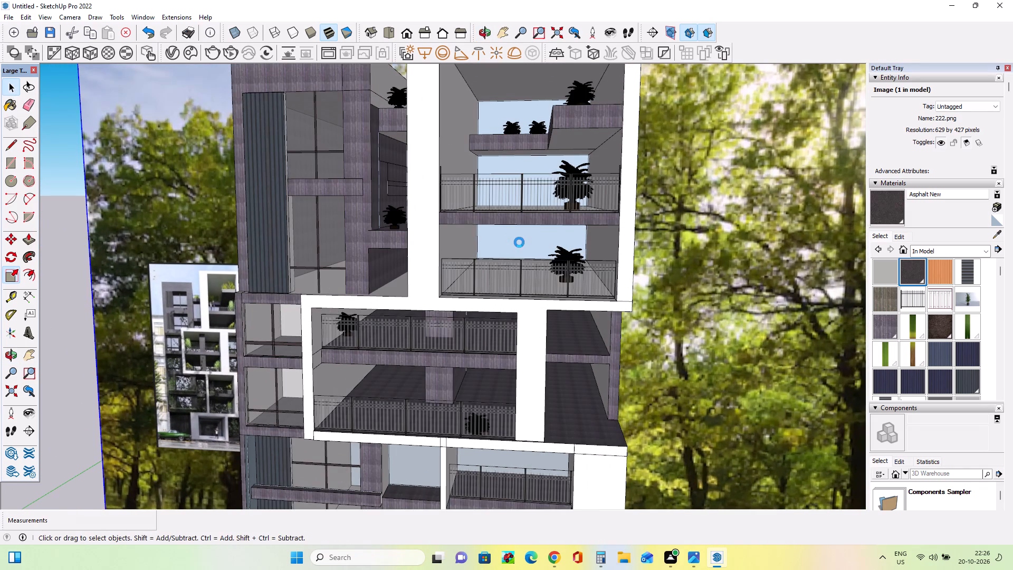
click(512, 236)
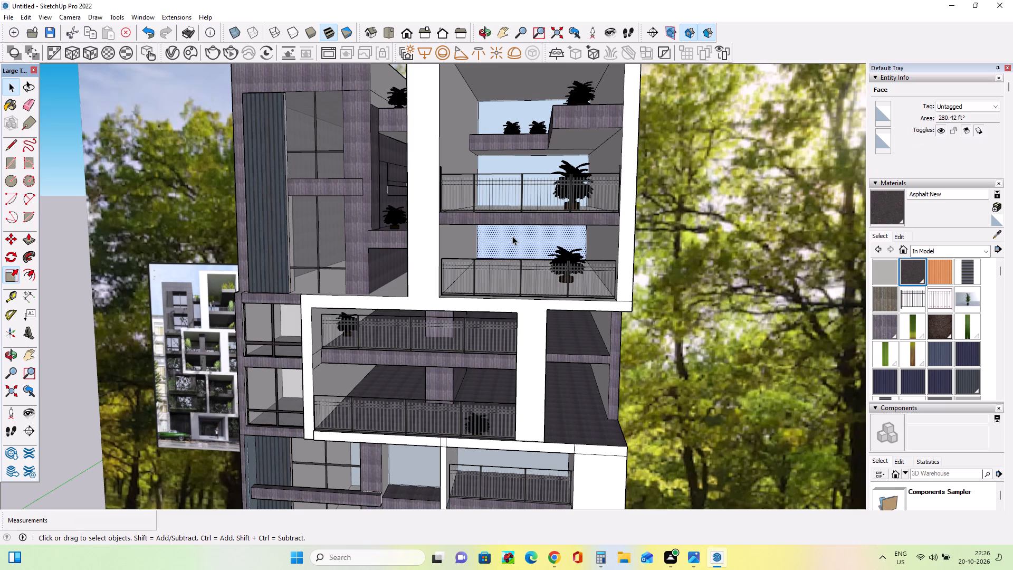
key(Delete)
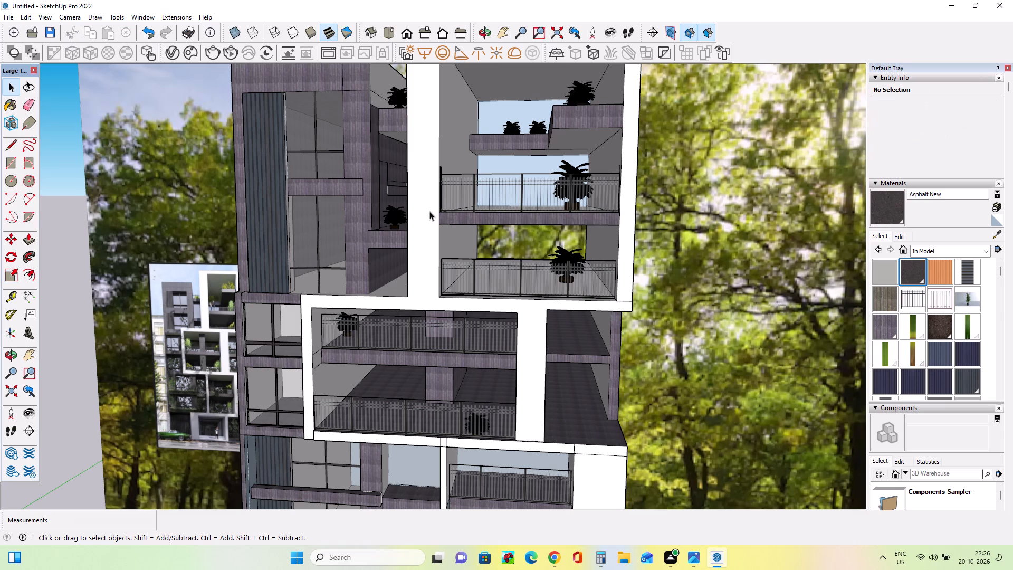
click(494, 161)
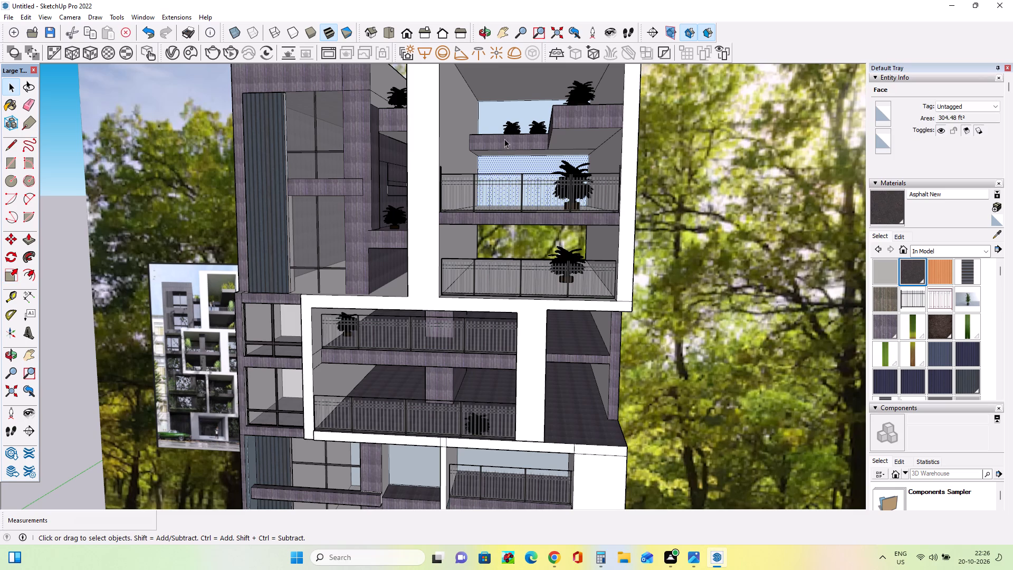
key(Delete)
click(508, 104)
key(Delete)
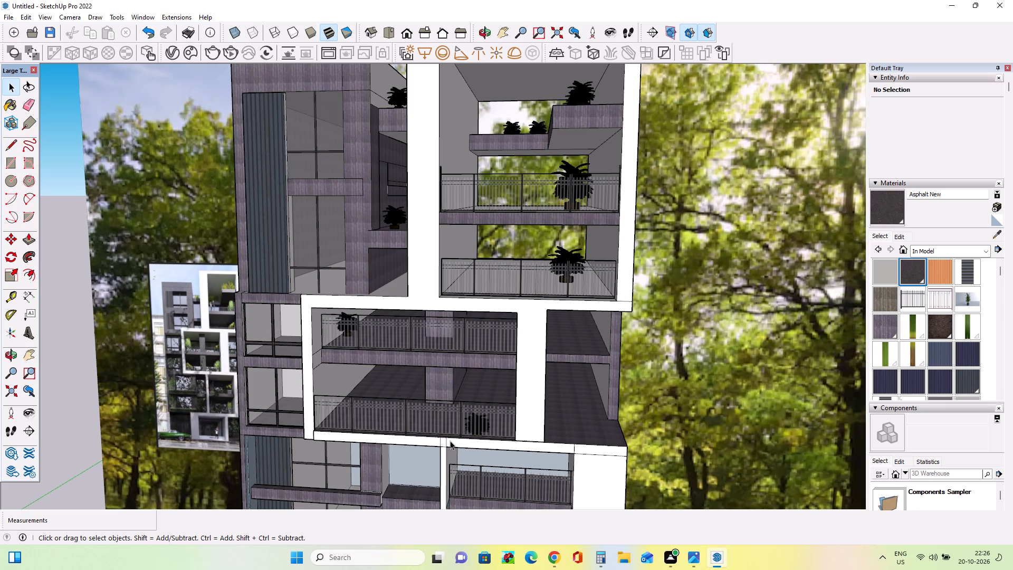
Delete the front pane faces of the two stacked windows beside the middle white-framed balconies.
scroll(450, 346, down, 8)
middle_drag(444, 342, 494, 256)
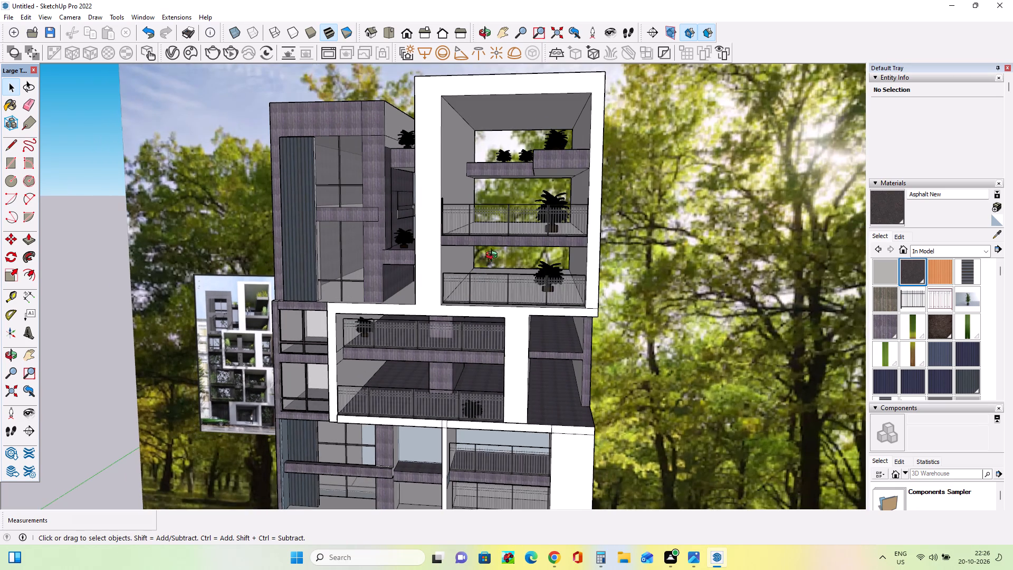
middle_drag(494, 256, 504, 253)
middle_drag(483, 367, 495, 382)
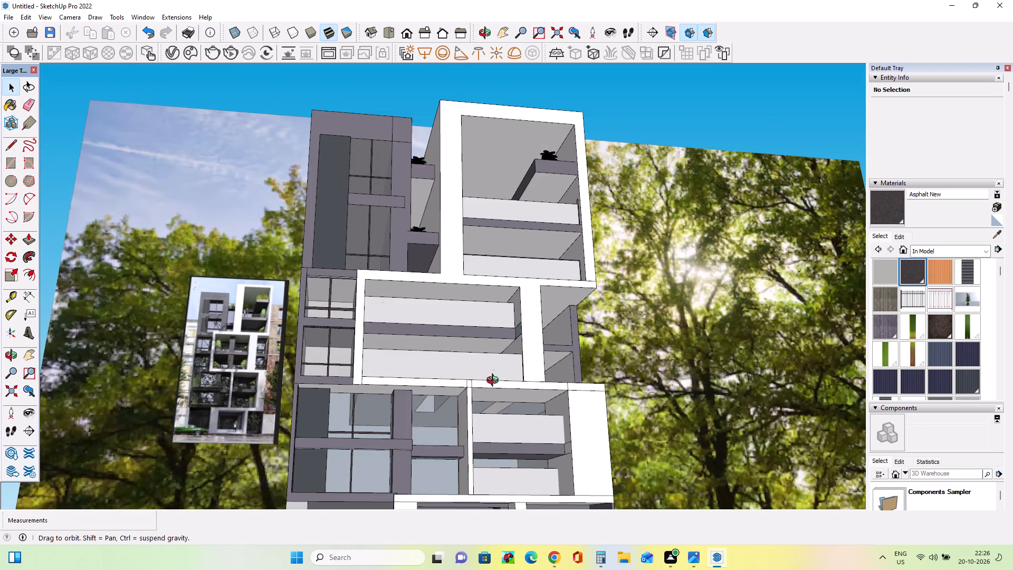
middle_drag(495, 382, 465, 410)
scroll(302, 387, up, 3)
middle_drag(313, 385, 337, 380)
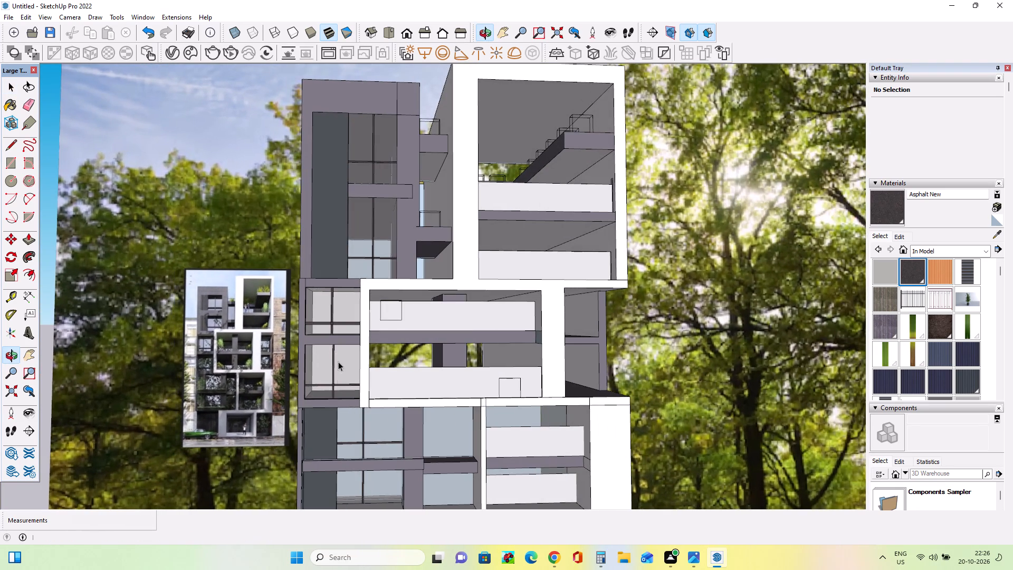
click(347, 360)
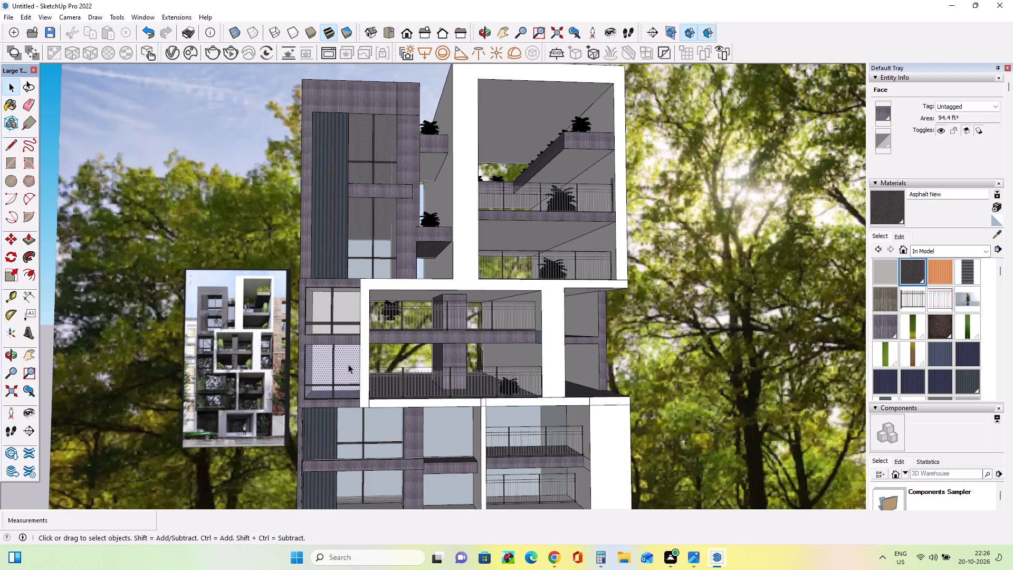
key(Delete)
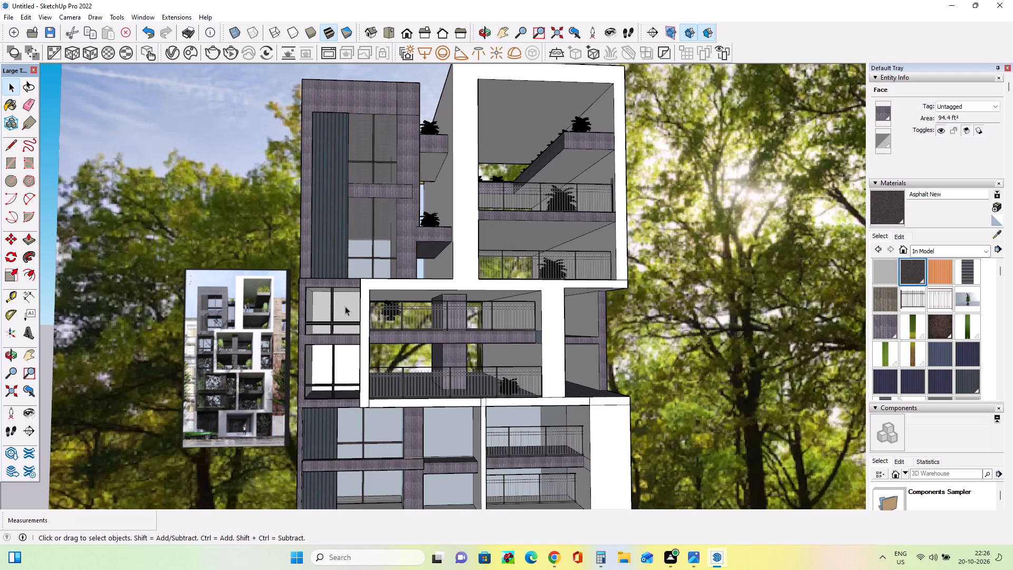
click(345, 305)
key(Delete)
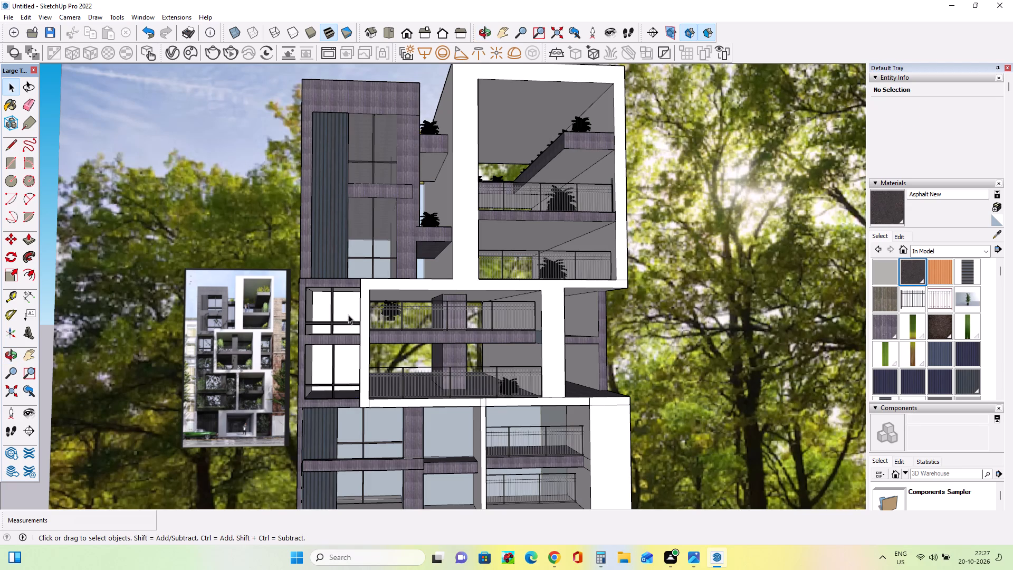
Delete the white faces behind the two stacked middle windows and the building's rear face beyond them.
click(347, 310)
key(Delete)
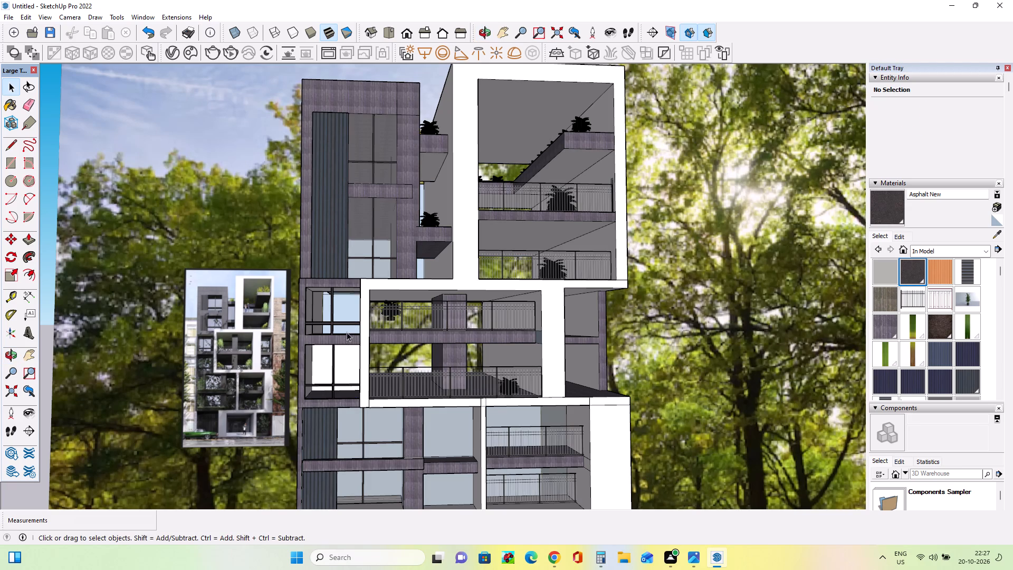
click(344, 364)
key(Delete)
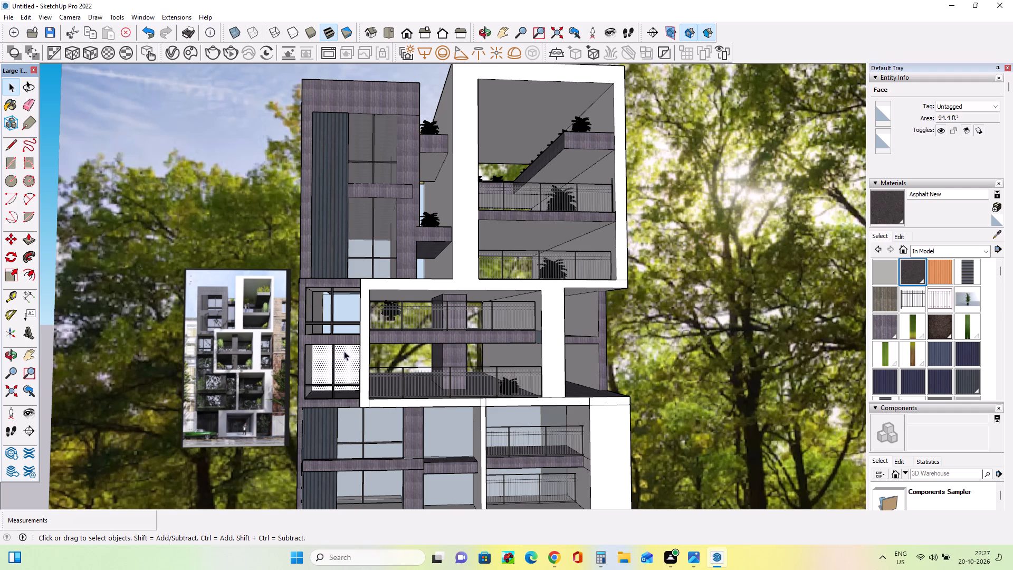
click(343, 304)
key(Delete)
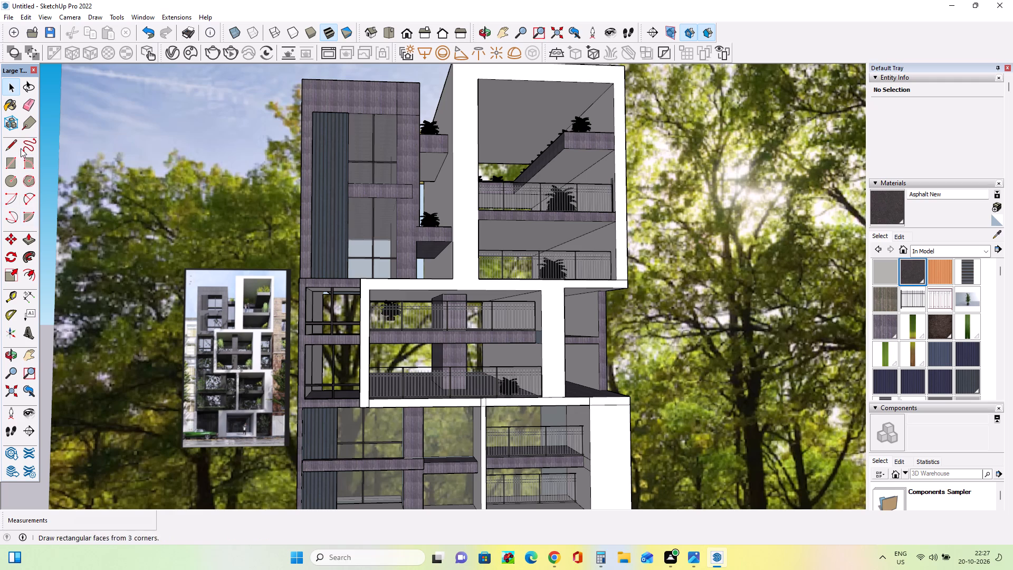
Draw a rectangle about 8' 4 3/8" by 9' 9 1/4" over the upper stacked window opening and paint it Translucent Glass Gray.
click(7, 165)
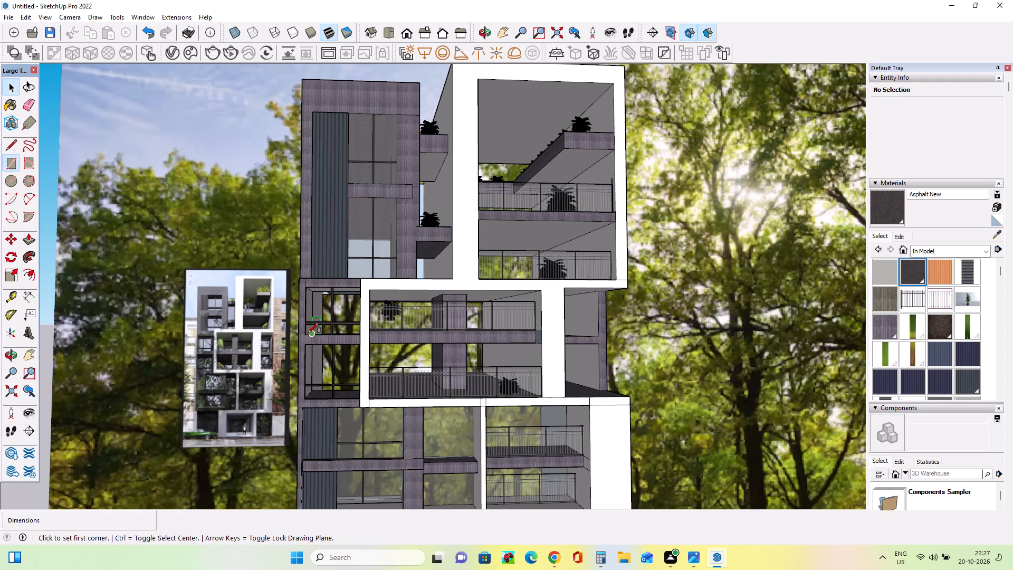
click(307, 335)
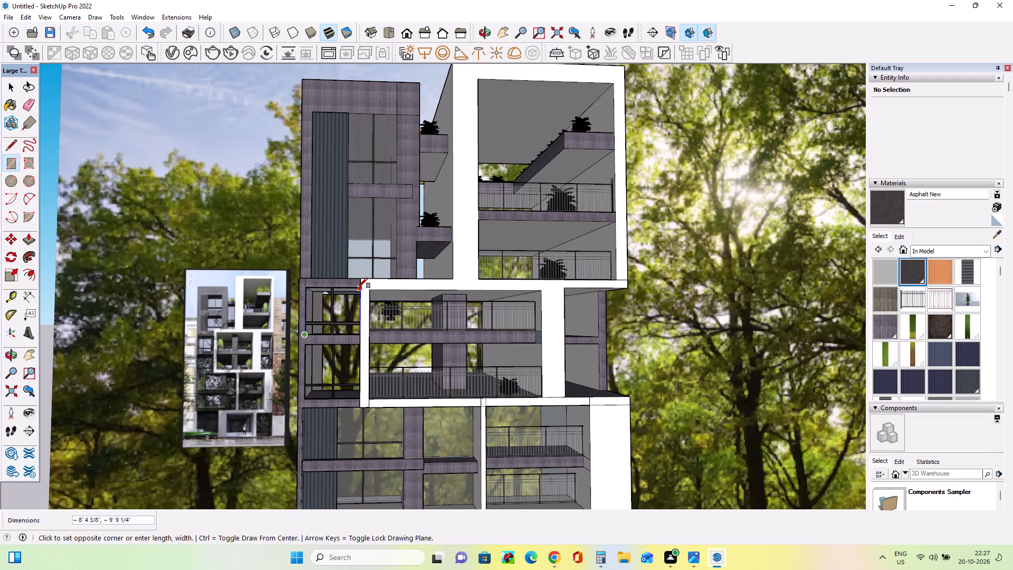
click(357, 288)
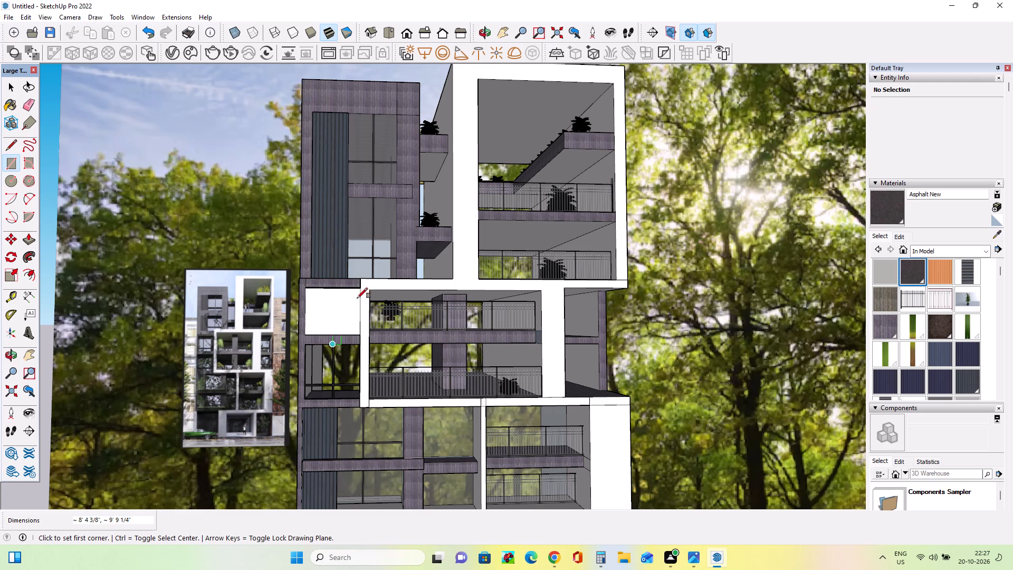
scroll(925, 302, down, 3)
click(970, 264)
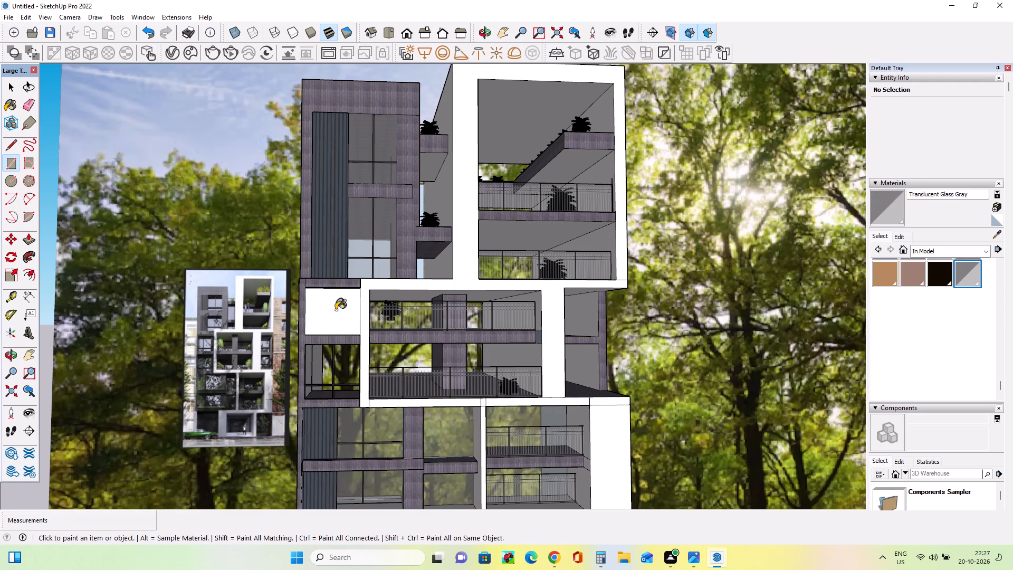
click(330, 311)
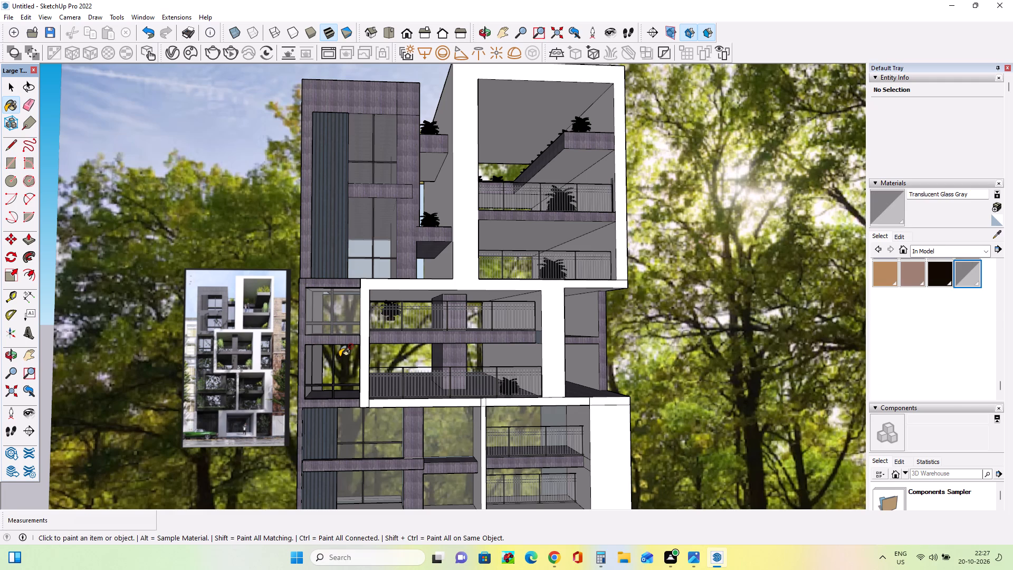
Draw a rectangle about 9' 9 1/8" by 9' 8 1/16" over the lower stacked window opening and paint it Translucent Glass Gray.
middle_drag(341, 356, 391, 379)
middle_drag(380, 394, 357, 343)
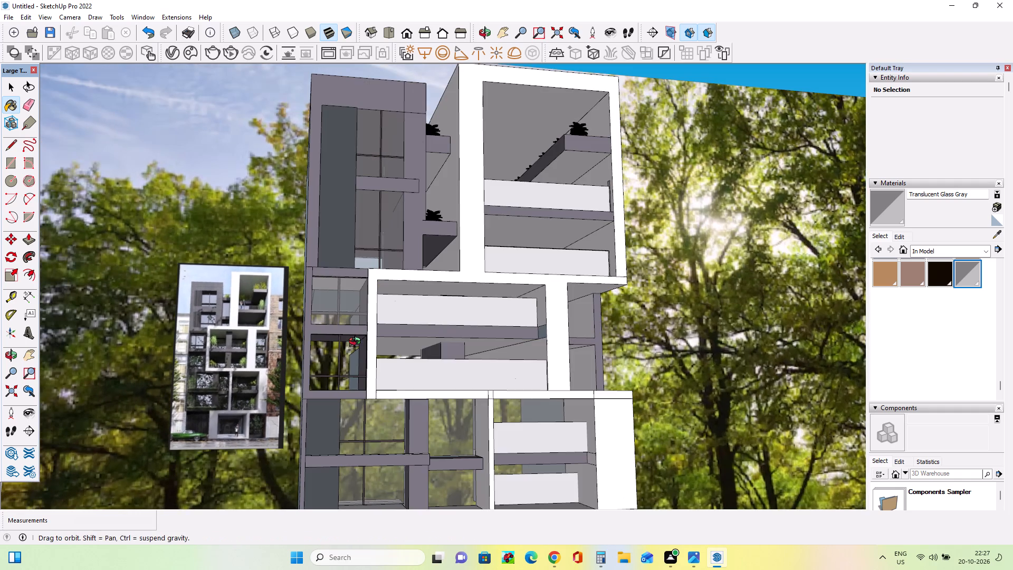
middle_drag(377, 371, 379, 394)
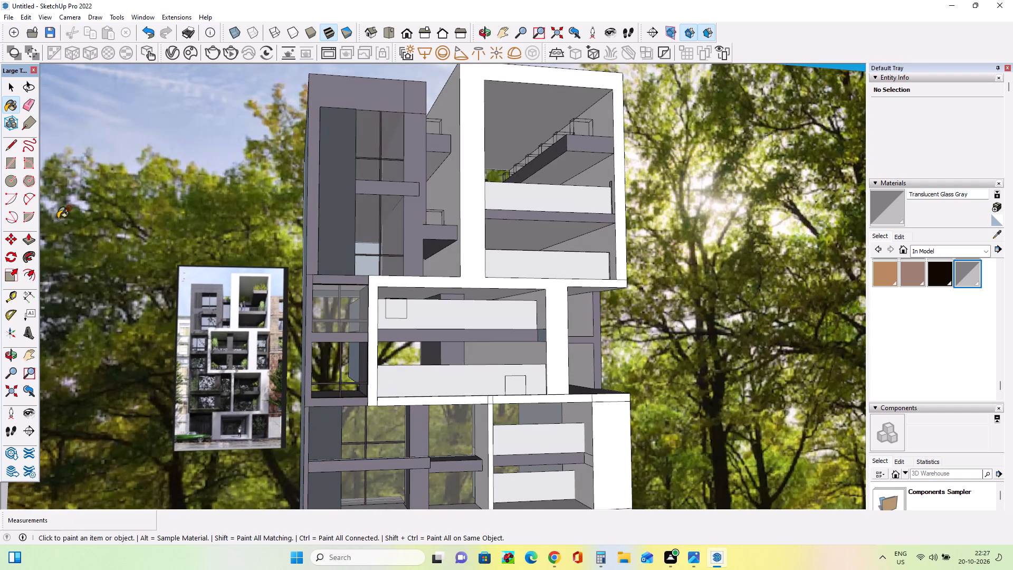
click(12, 169)
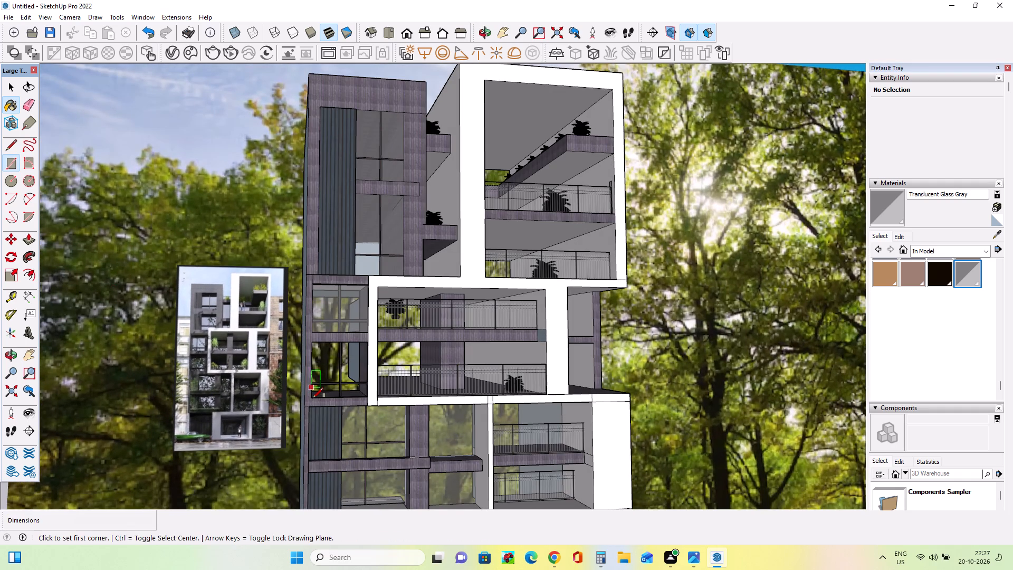
click(312, 399)
click(364, 344)
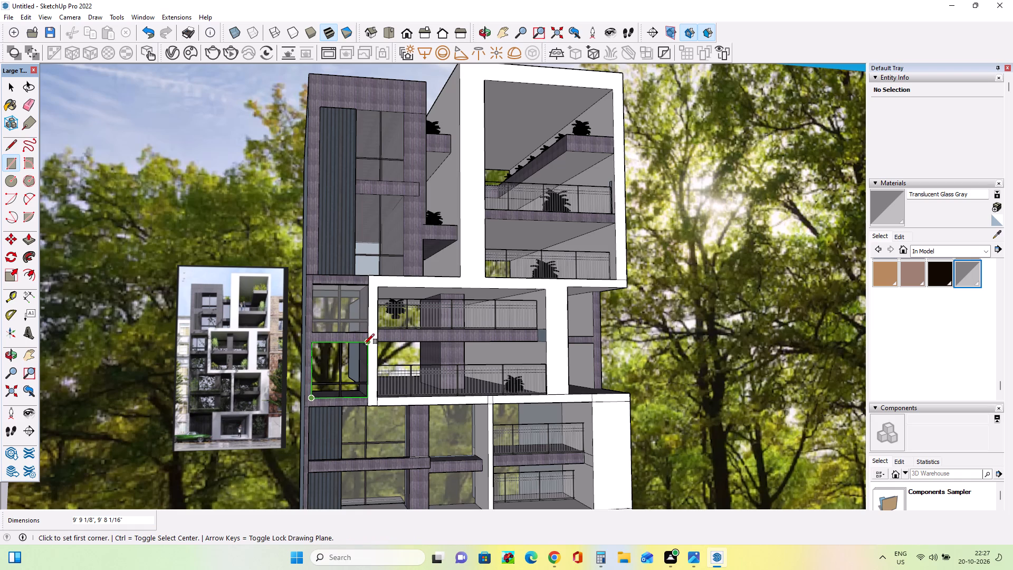
click(964, 277)
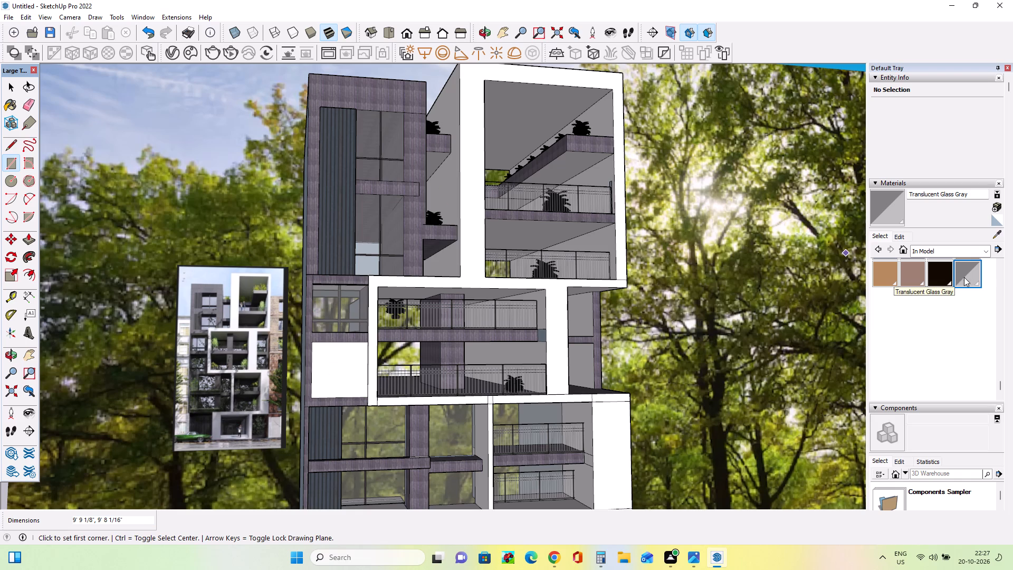
click(344, 379)
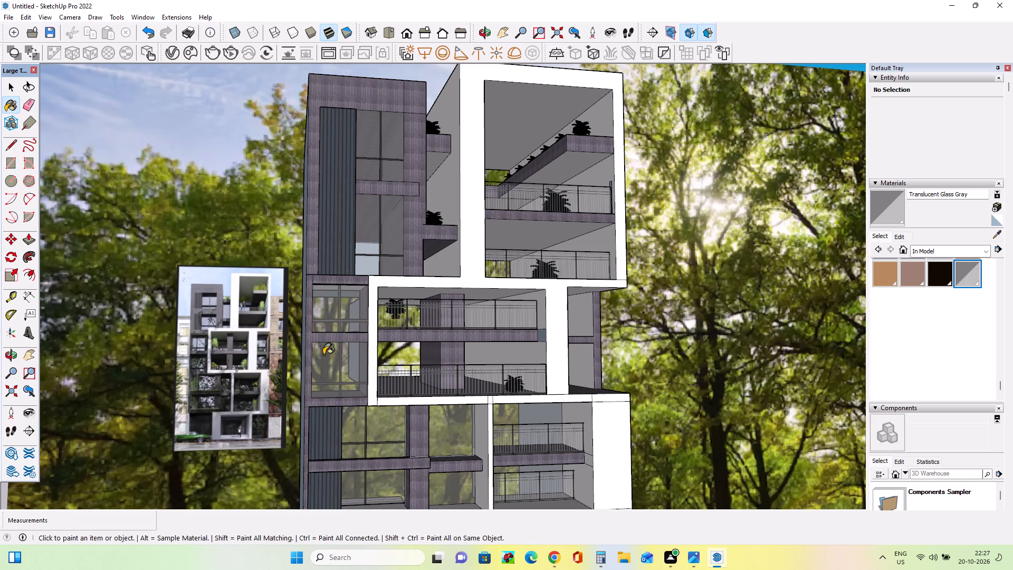
Examine the whole front of the building against the forest backdrop, checking which openings still have blocking rear faces.
scroll(323, 355, down, 14)
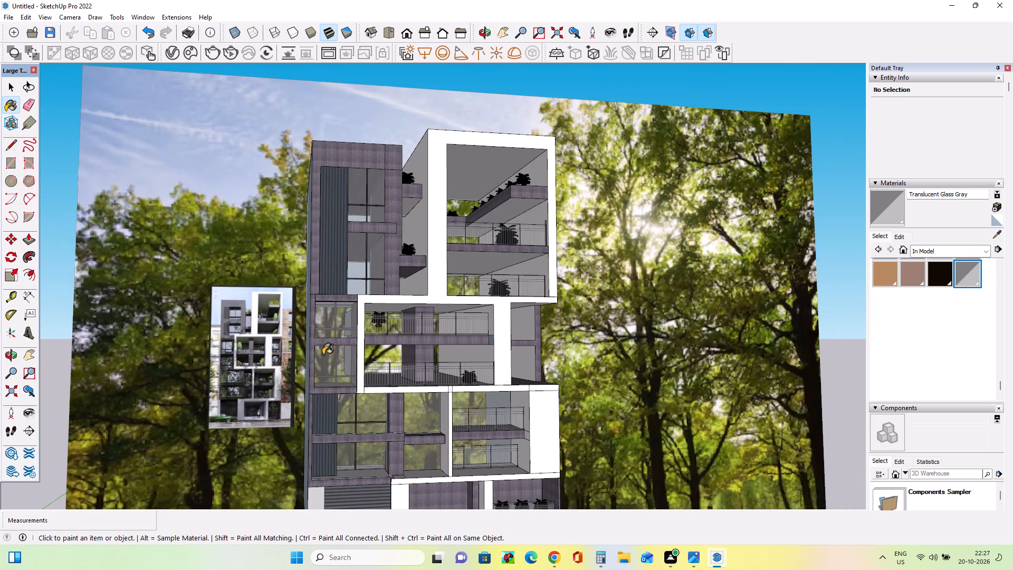
scroll(323, 355, down, 10)
middle_drag(498, 426, 495, 426)
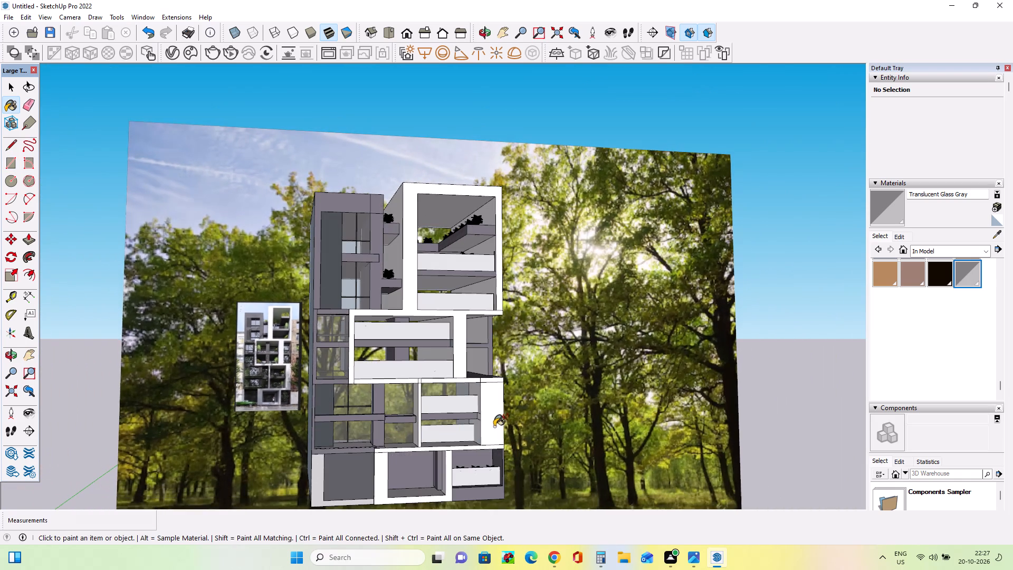
middle_drag(495, 426, 454, 417)
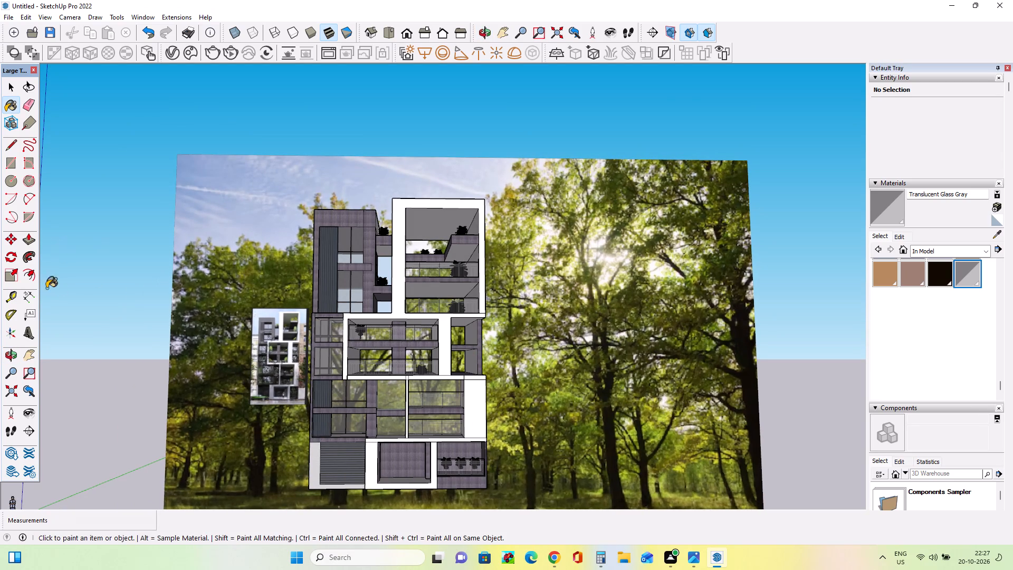
click(7, 90)
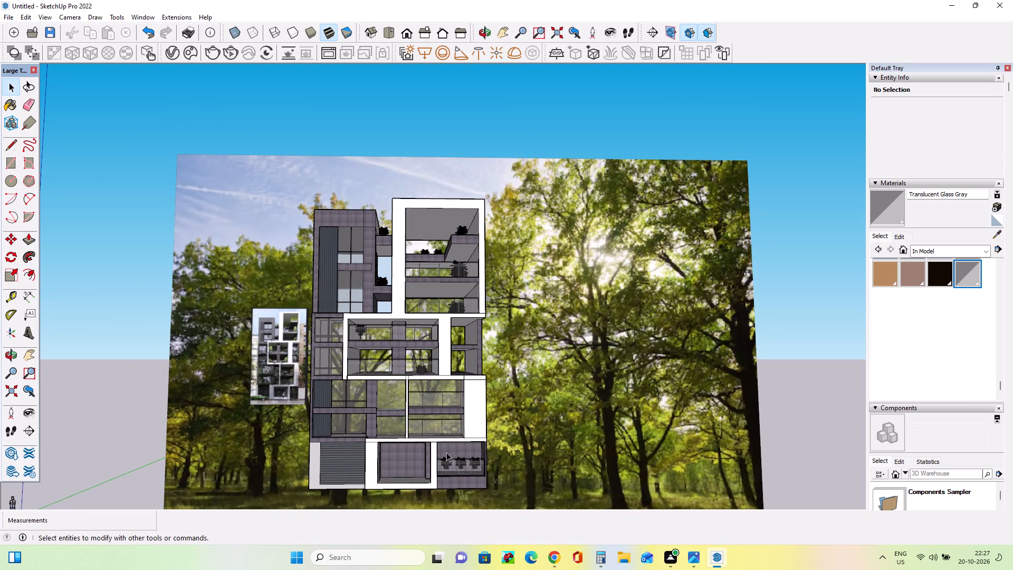
Delete the rear face visible through the ground-floor balcony opening with the row of planters.
click(447, 452)
key(Delete)
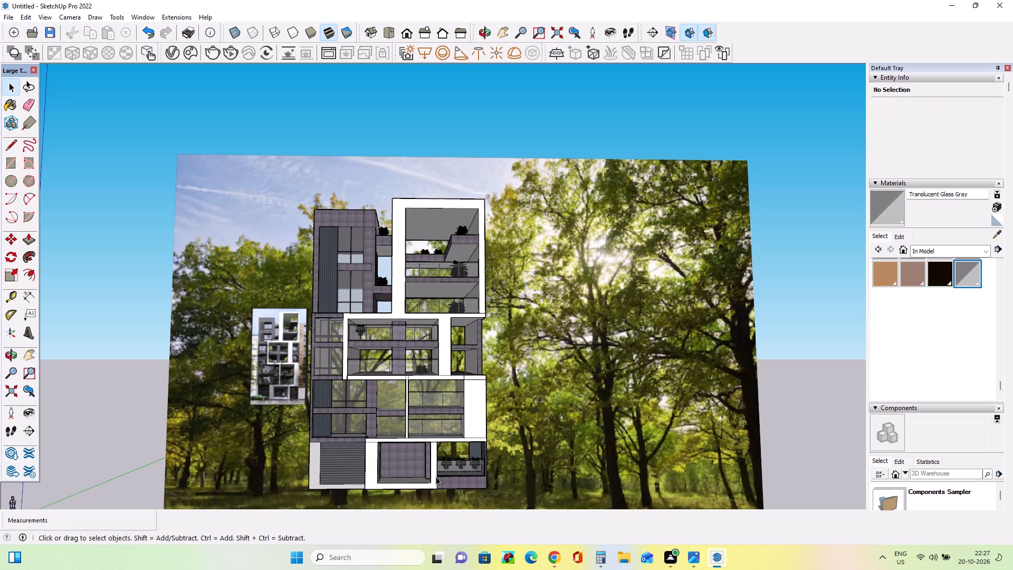
Delete the right-hand glass pane of the top-floor window in the dark tiled block and the building's rear face behind it.
middle_drag(365, 354, 374, 407)
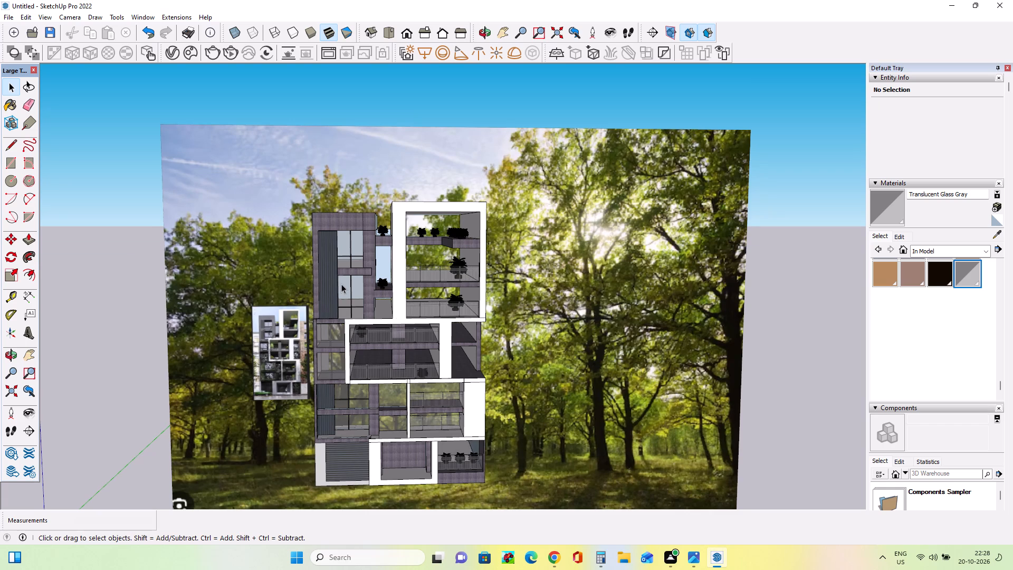
click(353, 244)
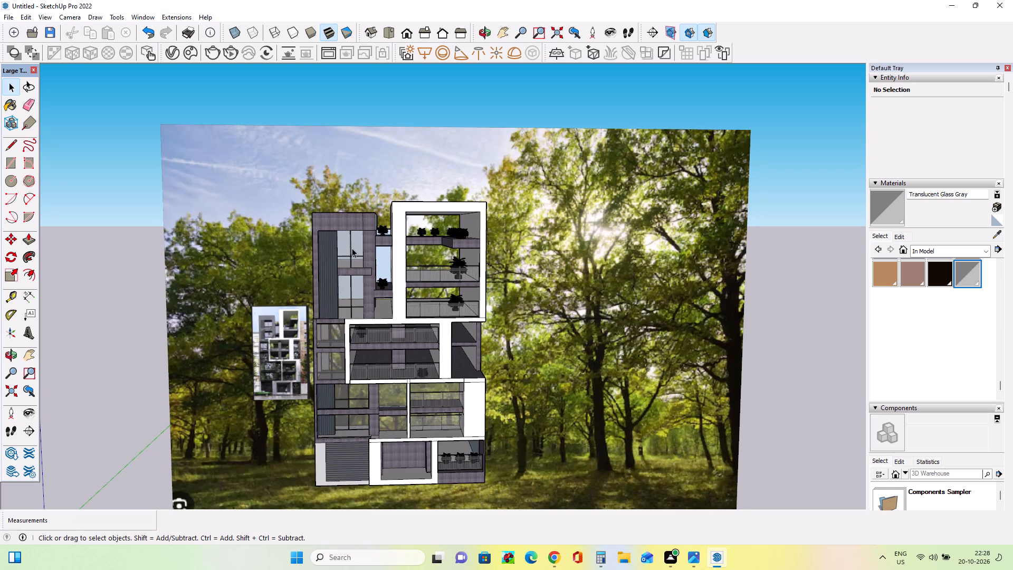
key(Delete)
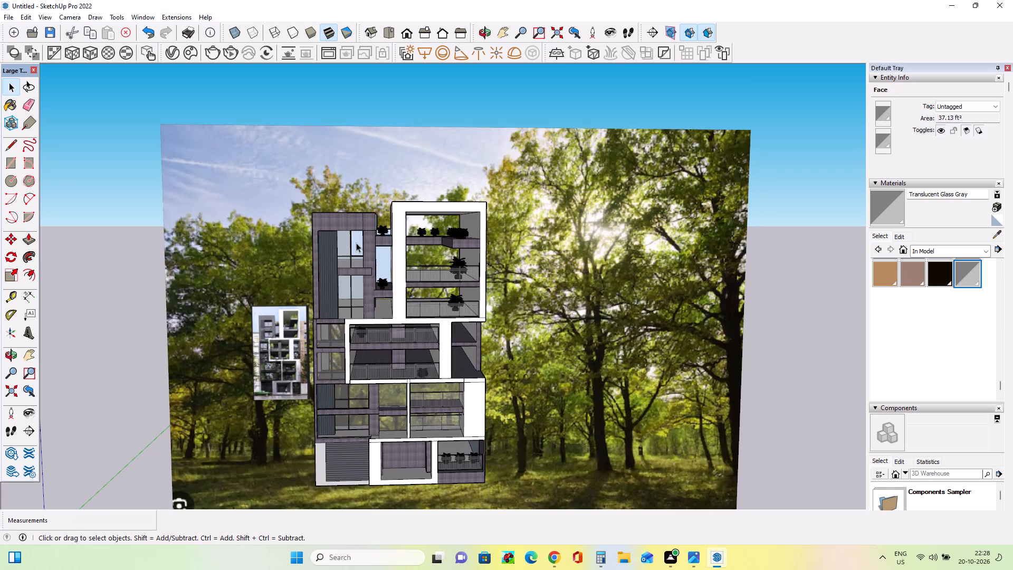
click(357, 241)
key(Delete)
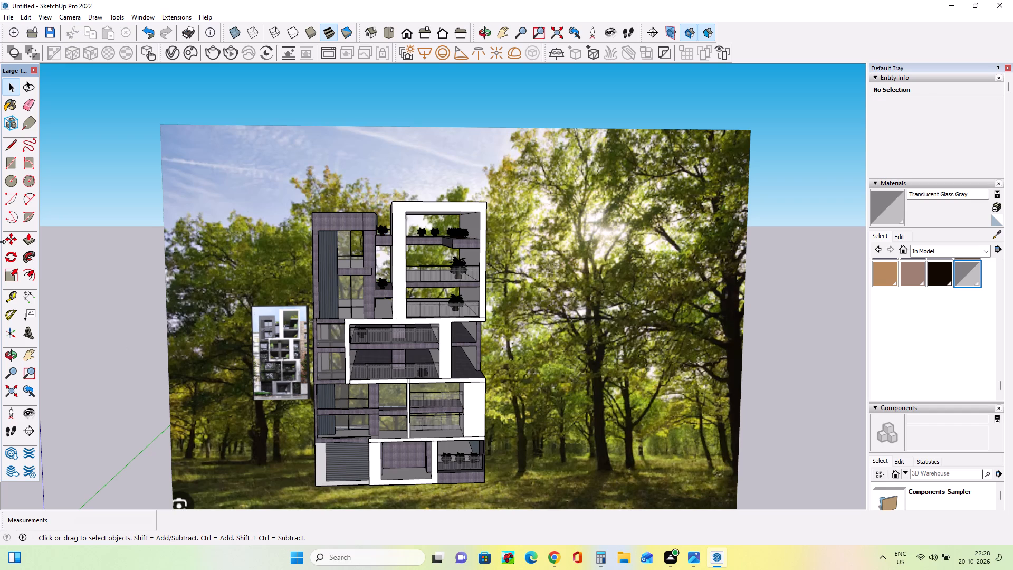
Draw a rectangle about 13' 1/8" by 4' 2 1/2" over the cleared top-floor window opening and paint it Translucent Glass Gray.
click(15, 165)
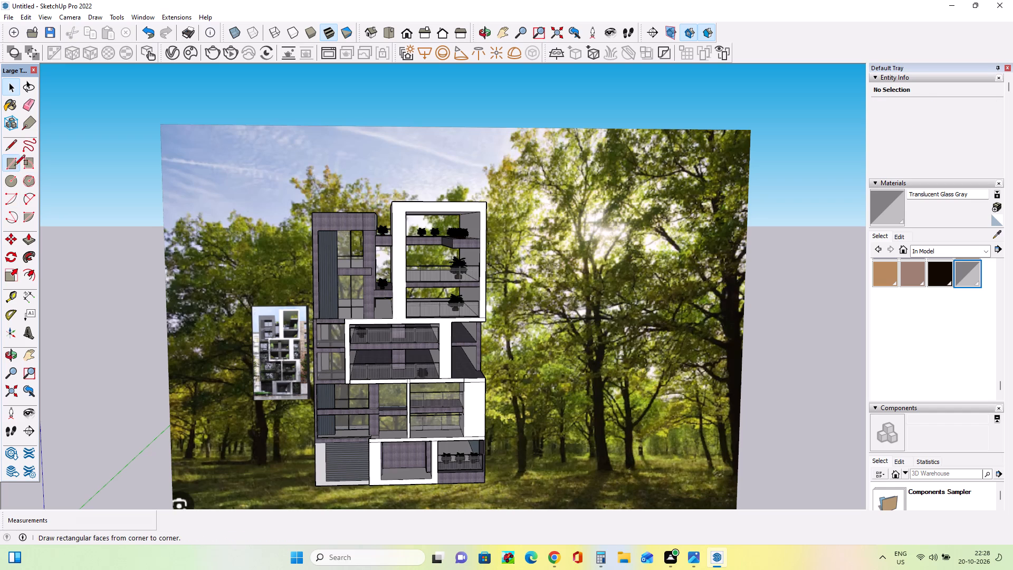
click(352, 265)
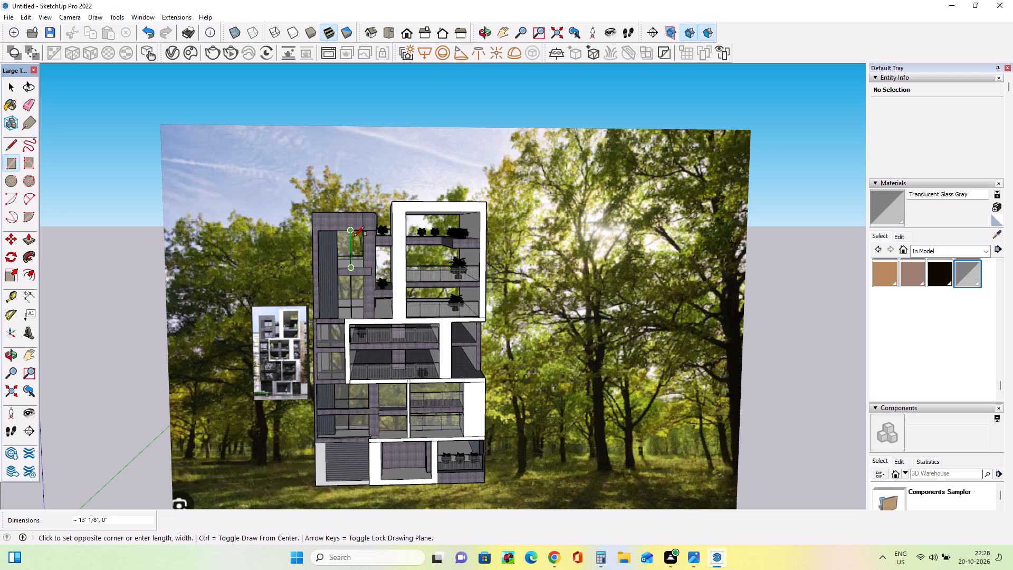
click(359, 232)
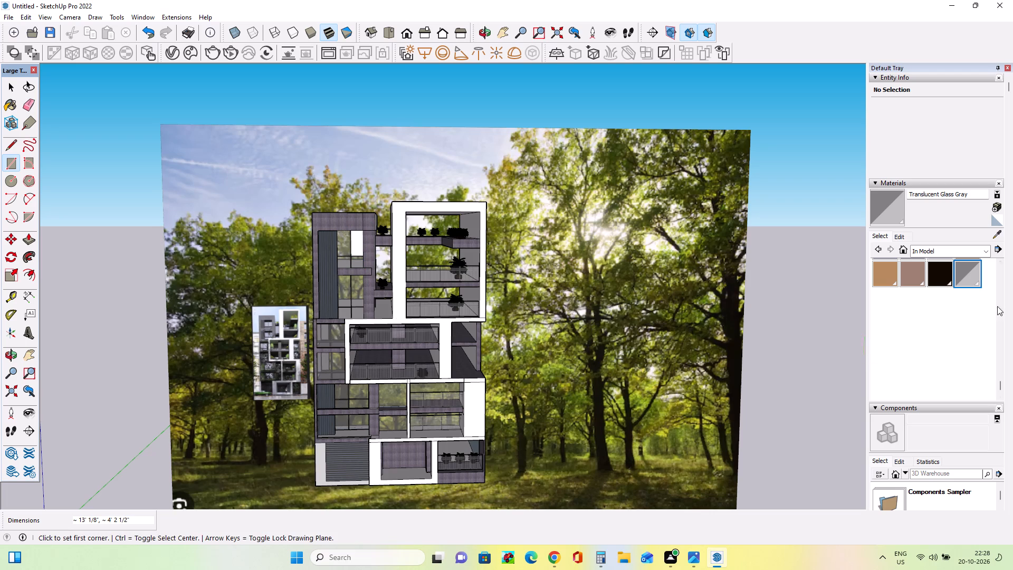
click(962, 280)
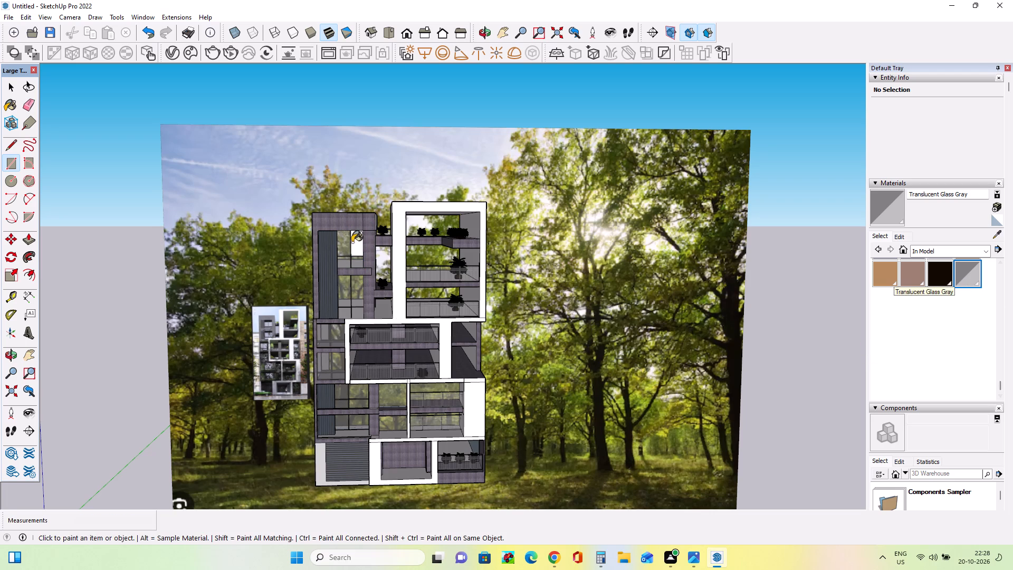
click(355, 245)
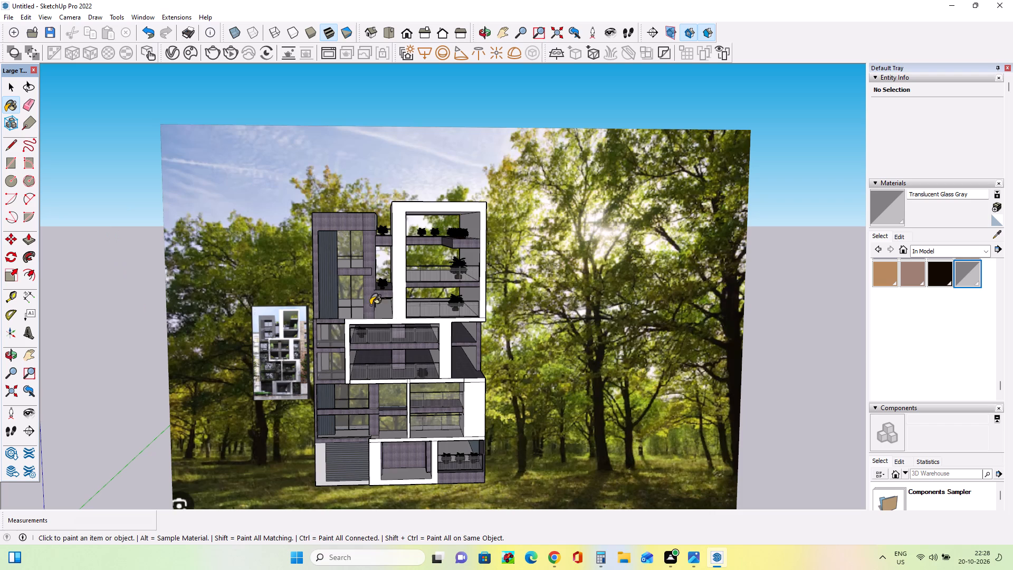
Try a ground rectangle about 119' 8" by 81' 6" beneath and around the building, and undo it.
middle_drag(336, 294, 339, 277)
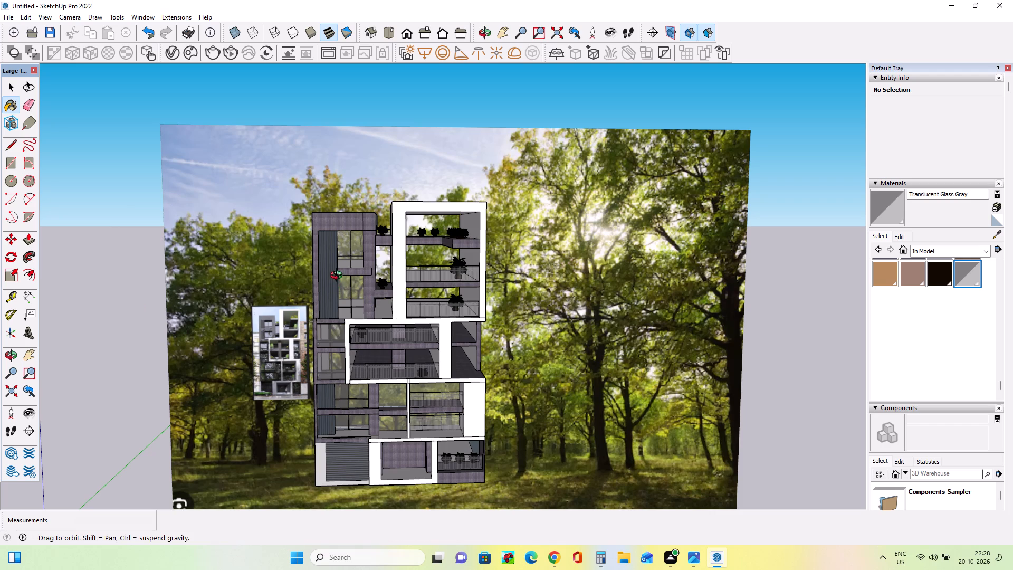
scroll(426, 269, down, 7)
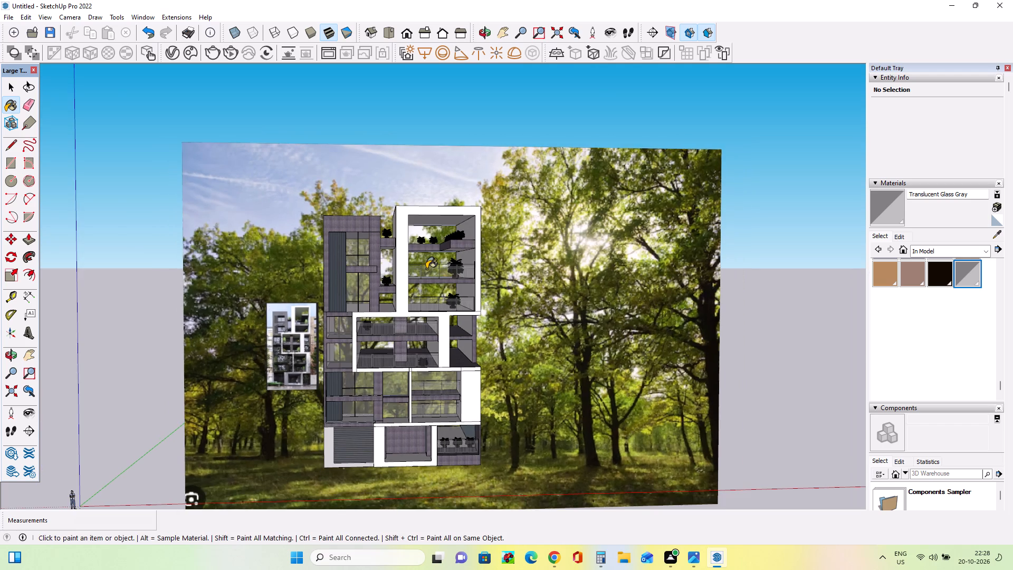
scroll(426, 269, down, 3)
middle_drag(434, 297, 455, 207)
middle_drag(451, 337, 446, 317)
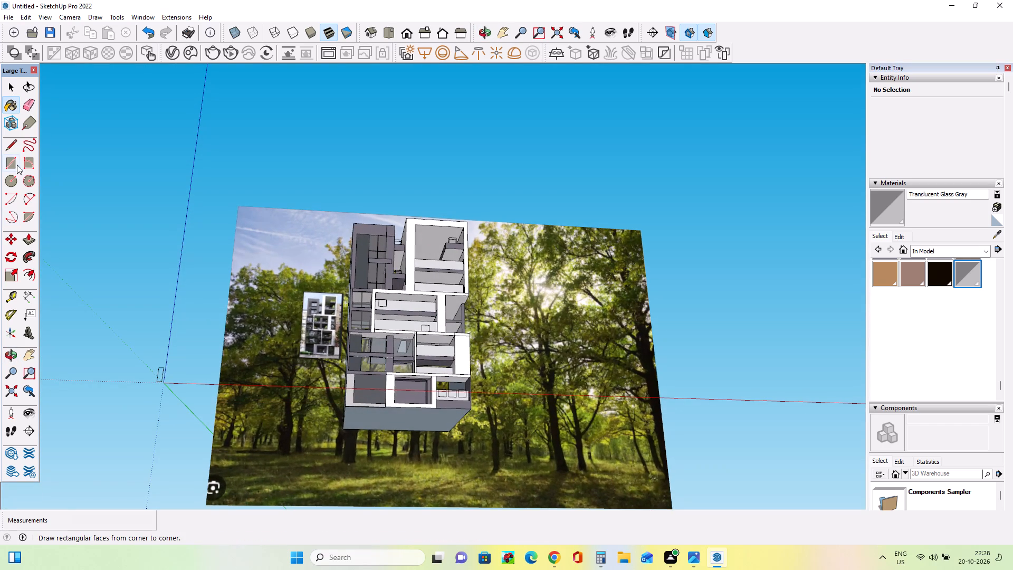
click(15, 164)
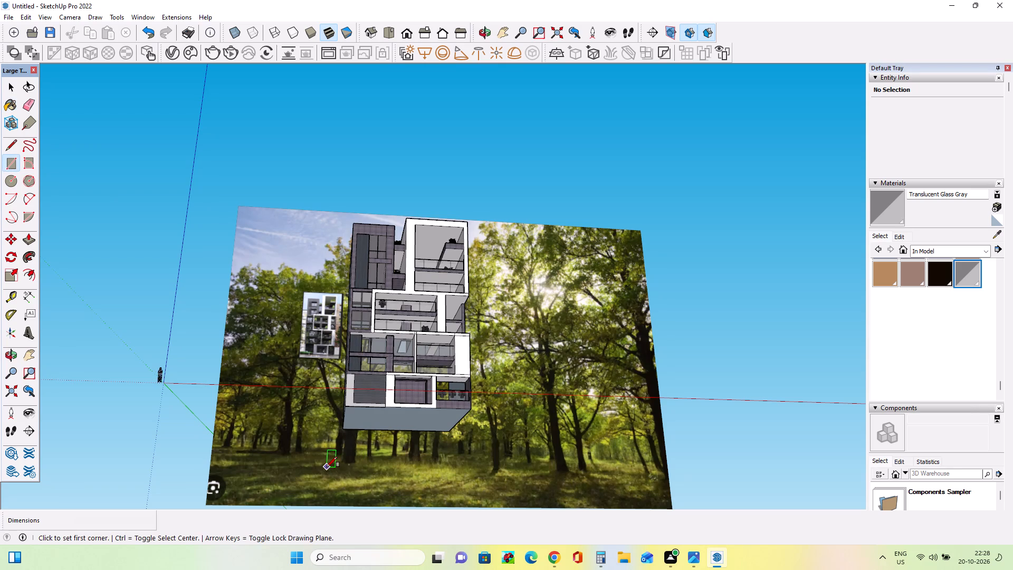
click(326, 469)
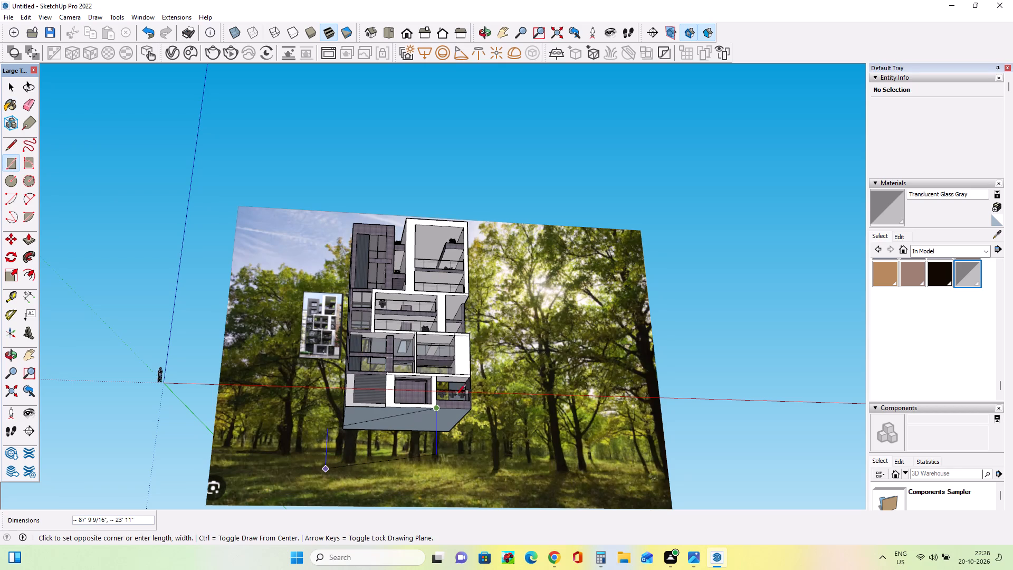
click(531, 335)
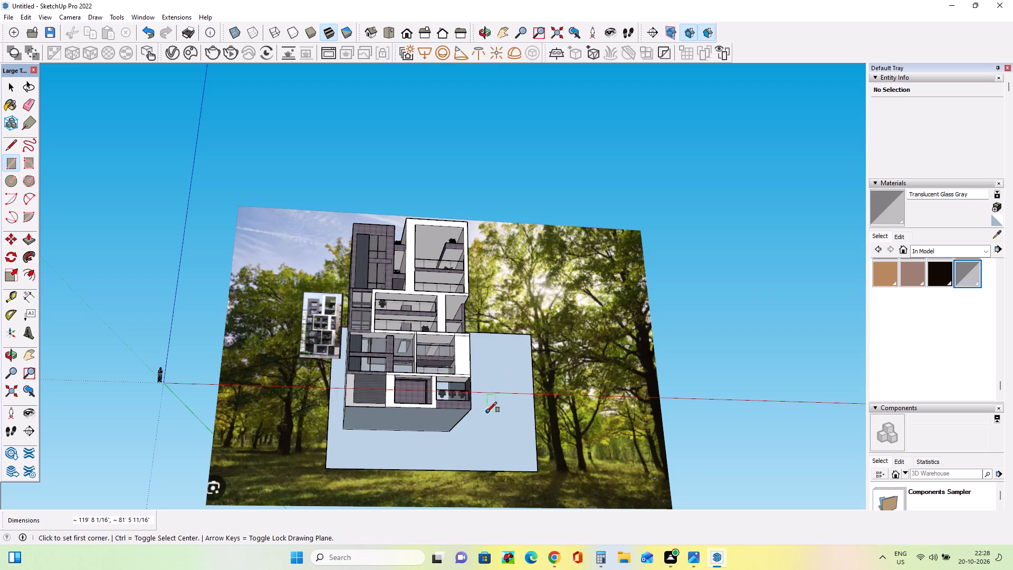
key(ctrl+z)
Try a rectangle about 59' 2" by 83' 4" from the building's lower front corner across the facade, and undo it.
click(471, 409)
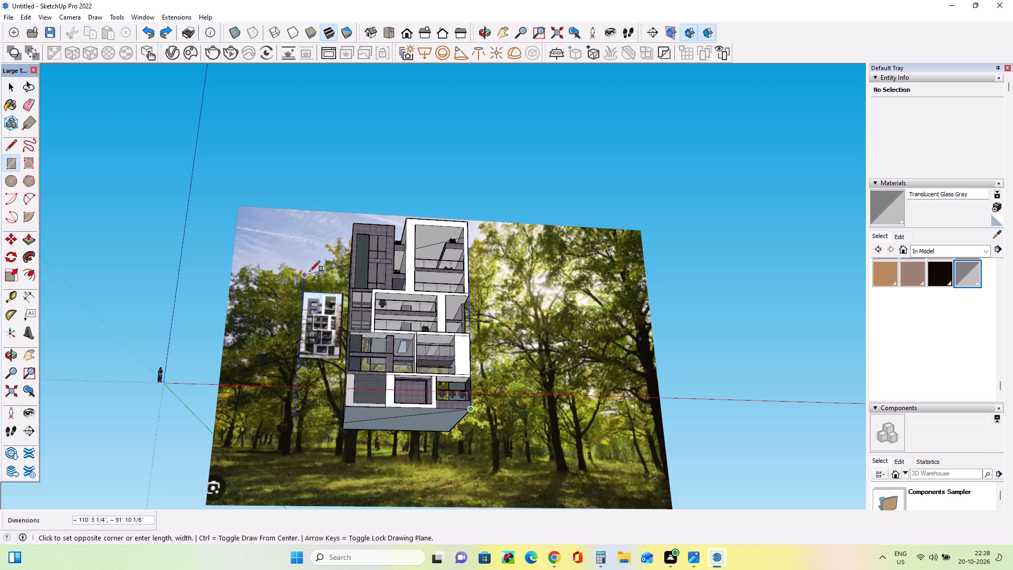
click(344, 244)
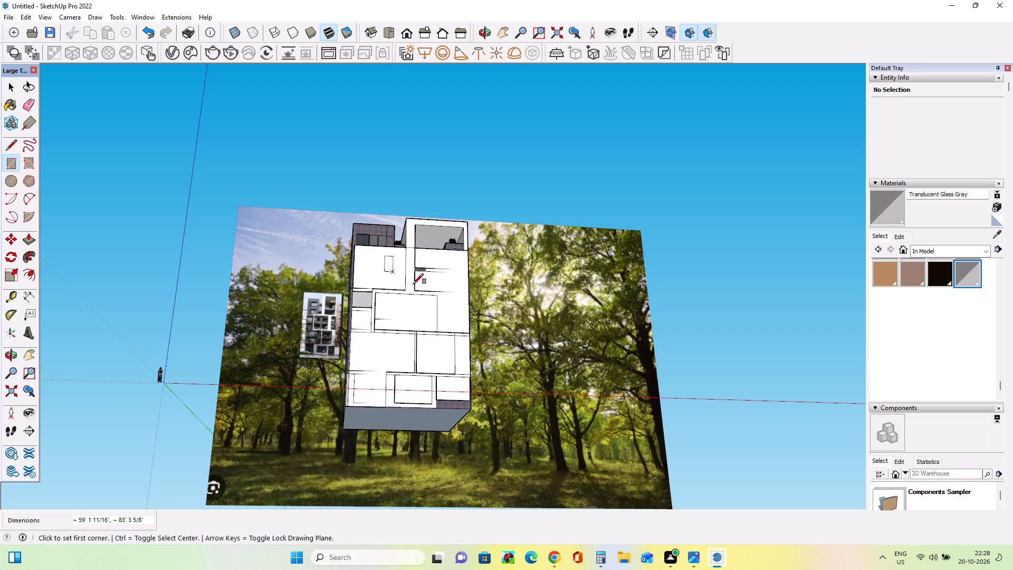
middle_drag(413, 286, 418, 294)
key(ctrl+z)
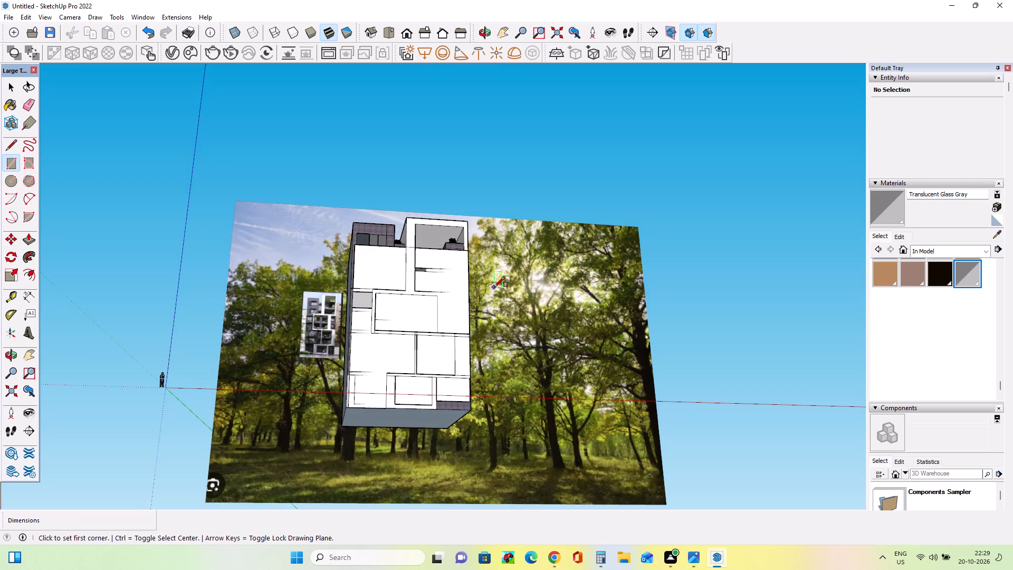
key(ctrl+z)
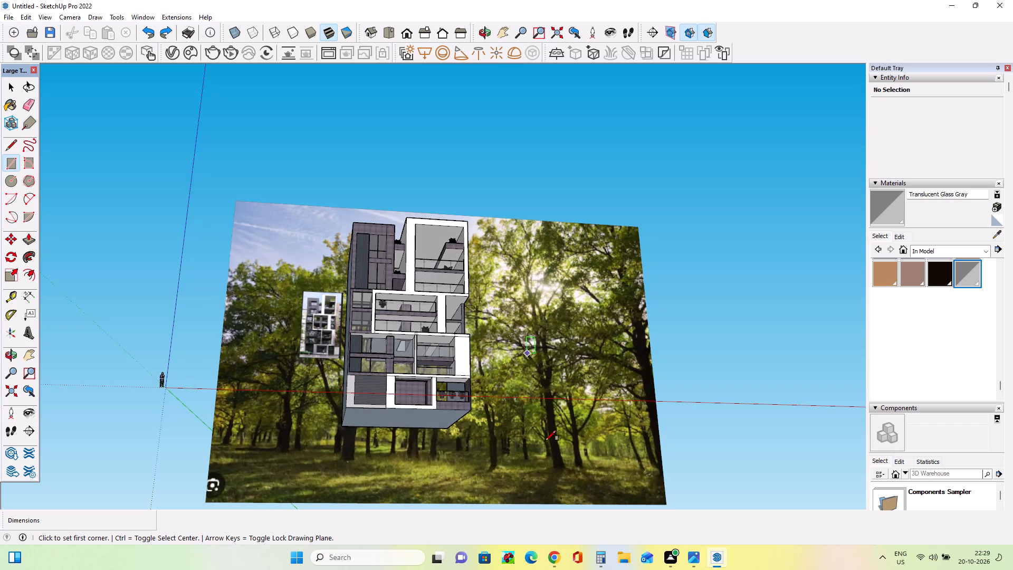
Draw two ground rectangles in front of the building, about 129' 10" by 10' 2" and about 142' 11" by 124' 8".
middle_drag(540, 419, 556, 515)
middle_drag(544, 429, 550, 476)
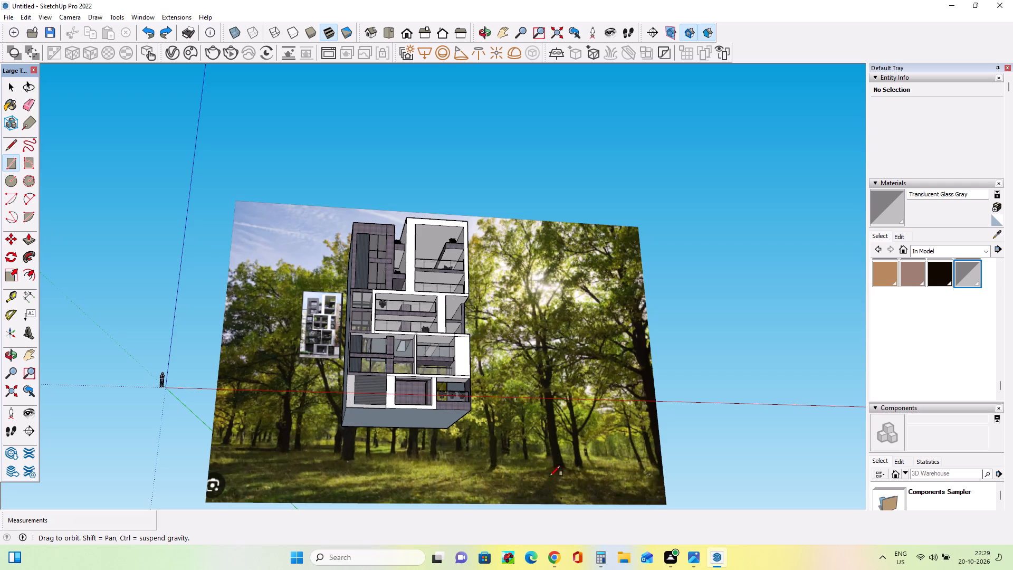
middle_drag(550, 476, 551, 490)
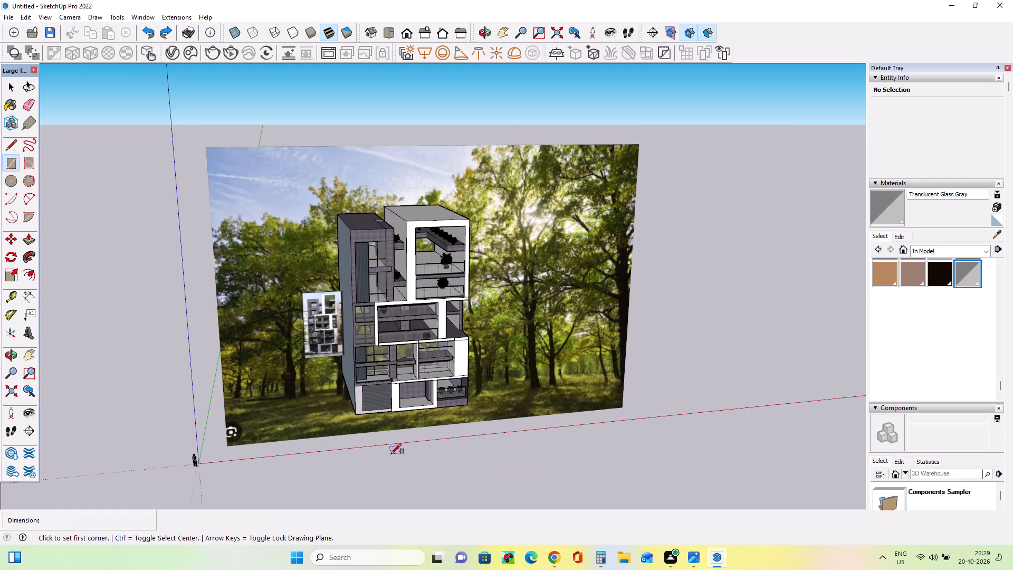
click(293, 467)
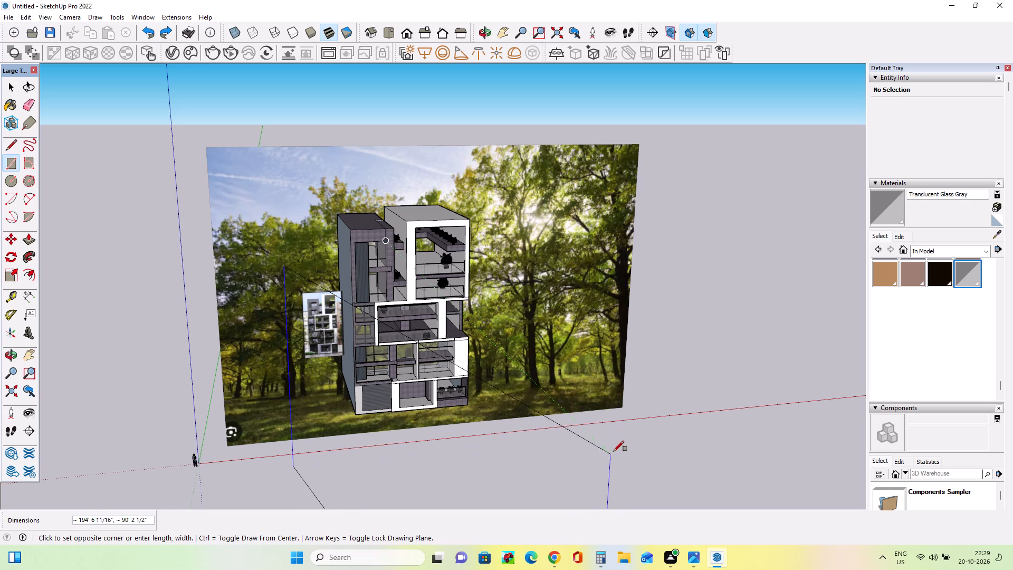
click(577, 446)
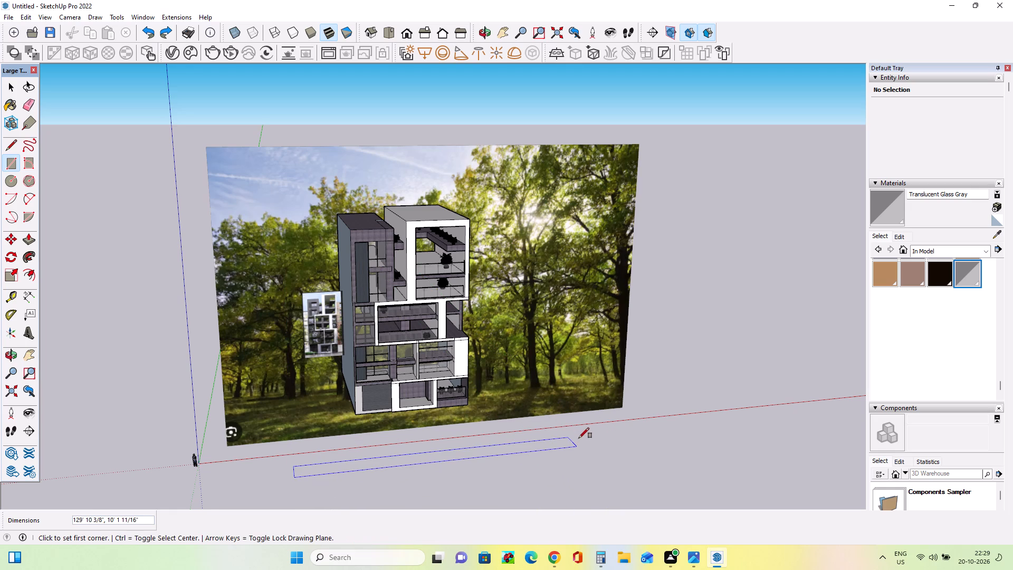
click(565, 438)
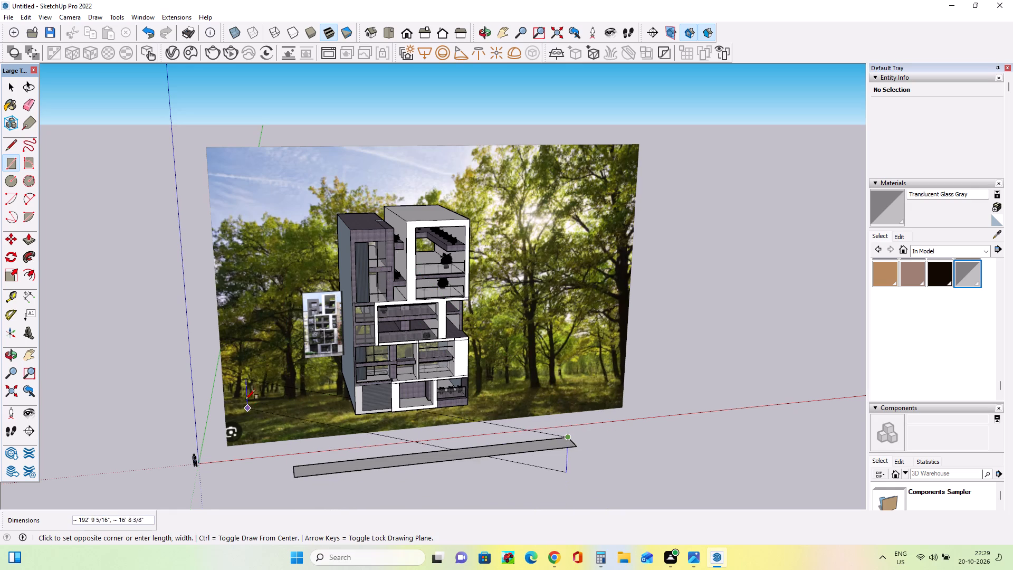
click(266, 441)
Examine the ground rectangles and the building's front against the forest backdrop from several angles and distances.
middle_drag(493, 491, 442, 519)
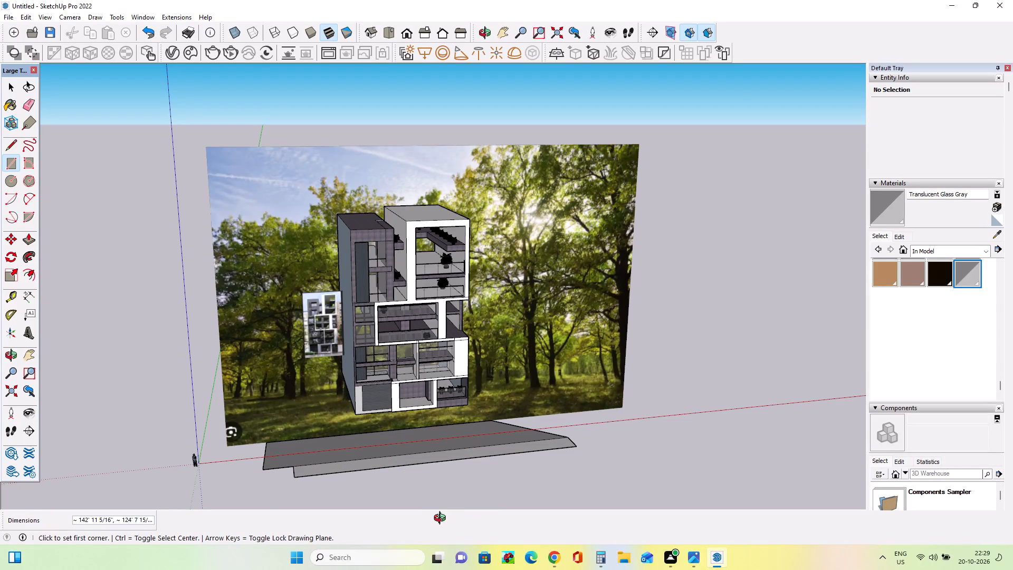
middle_drag(442, 519, 421, 524)
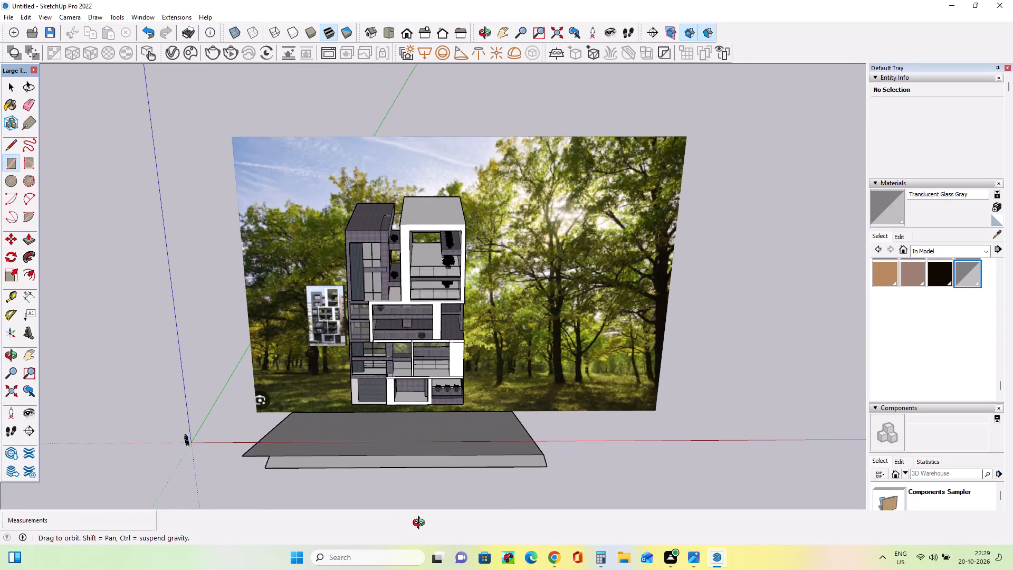
middle_drag(421, 524, 424, 525)
middle_drag(453, 503, 473, 499)
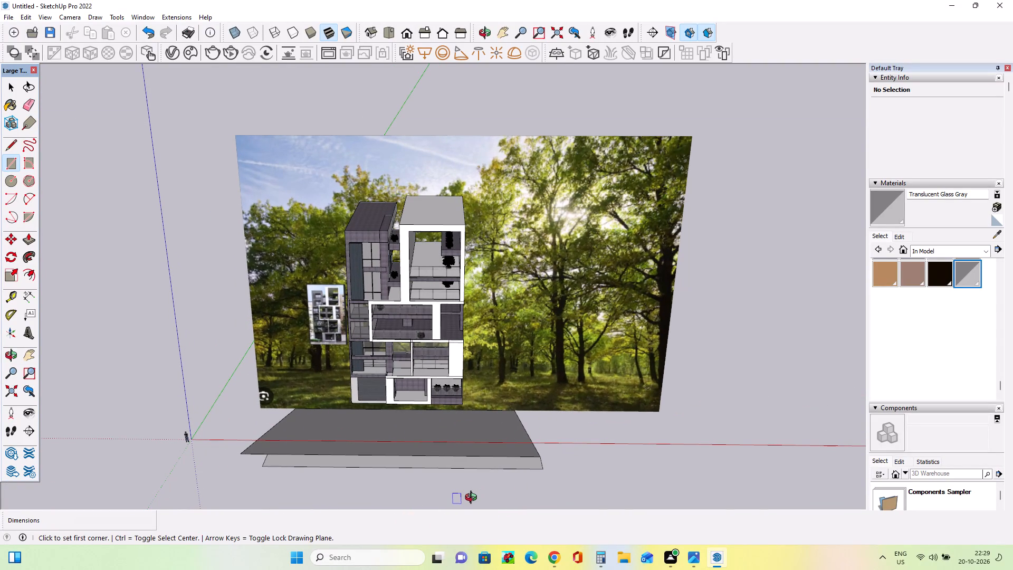
middle_drag(474, 496, 489, 456)
scroll(410, 403, up, 7)
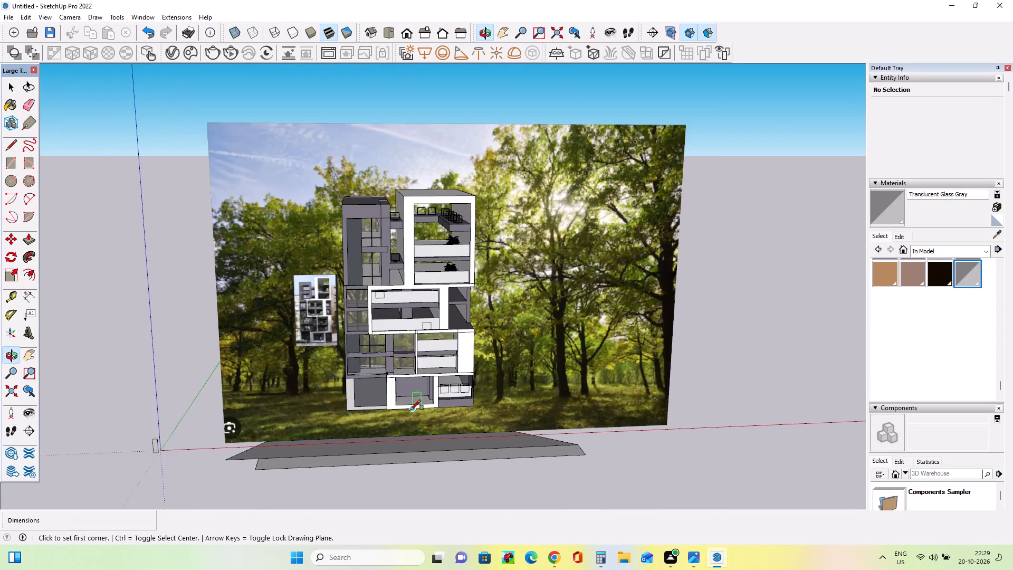
scroll(410, 410, up, 8)
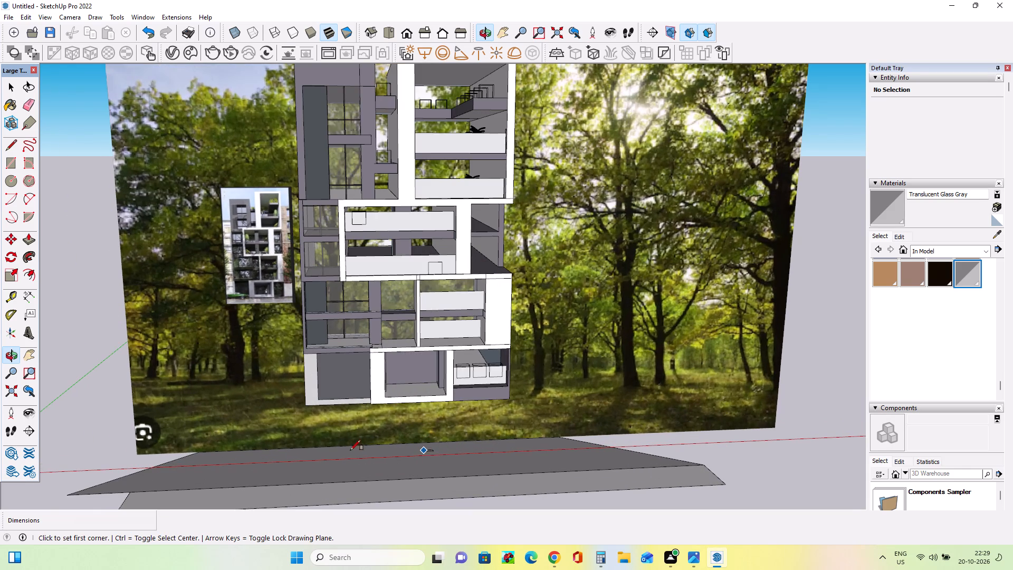
click(29, 363)
click(30, 361)
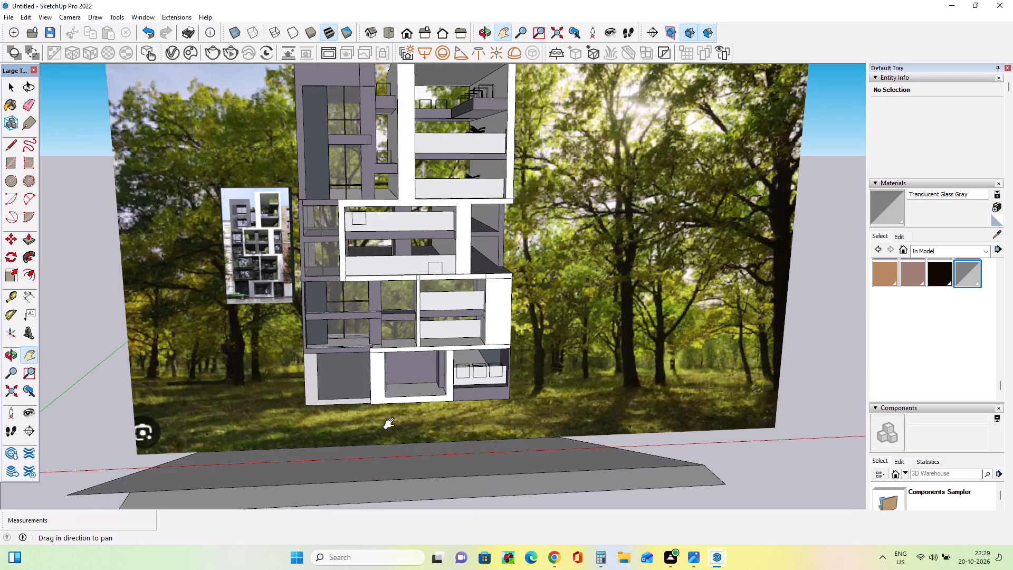
drag(410, 438, 423, 487)
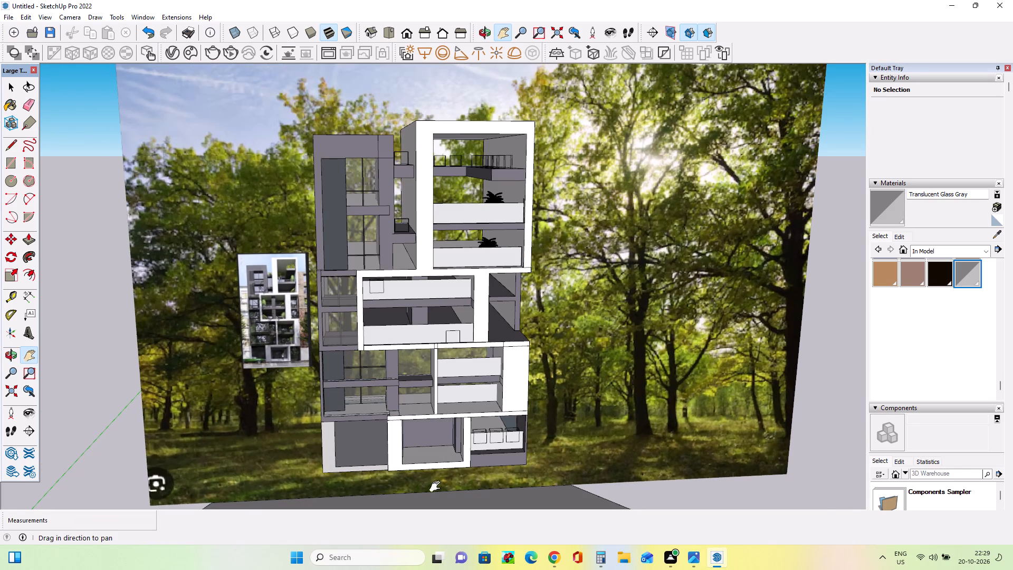
middle_drag(444, 486, 444, 436)
scroll(475, 452, up, 2)
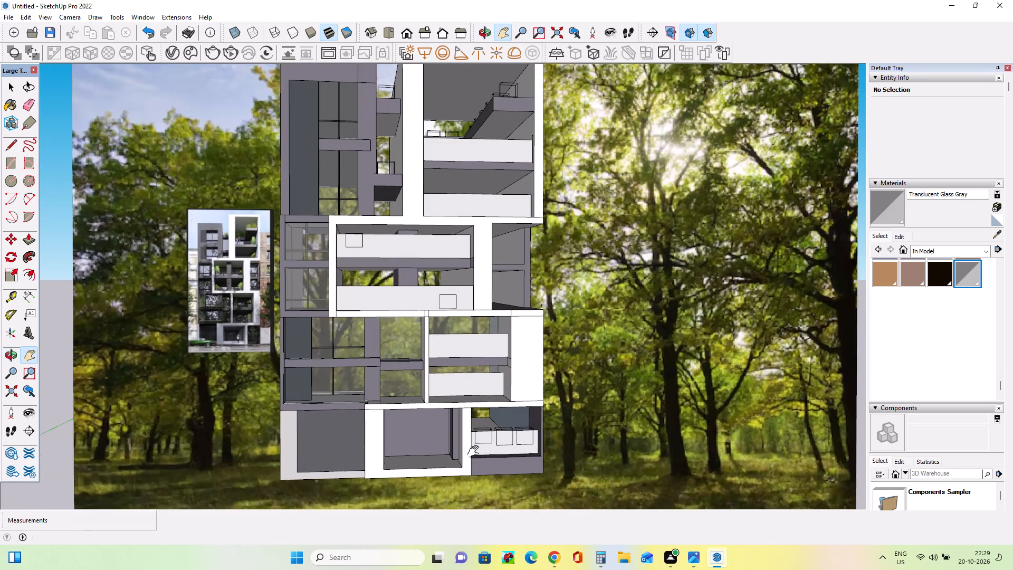
middle_drag(475, 453, 449, 471)
scroll(449, 471, down, 2)
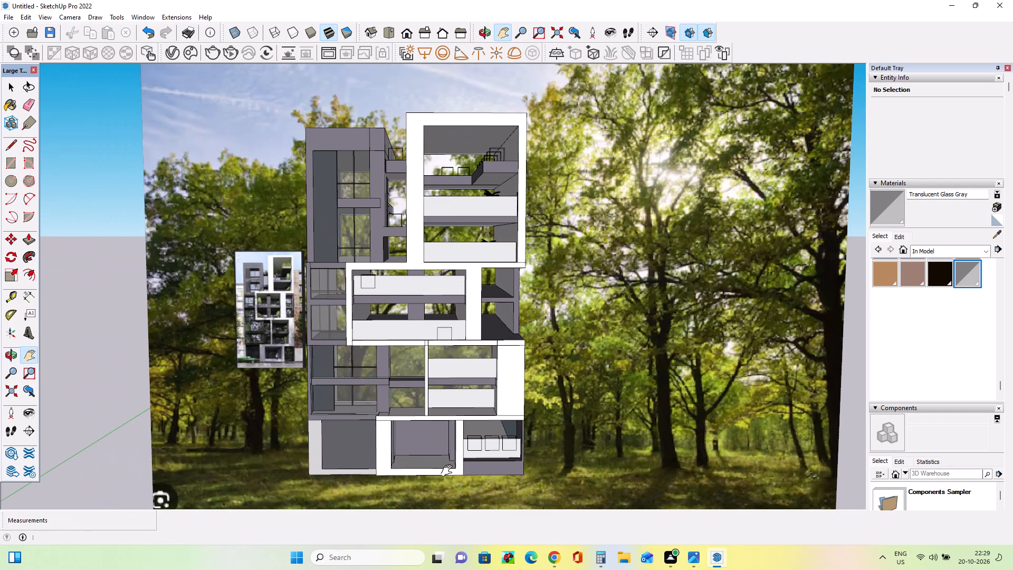
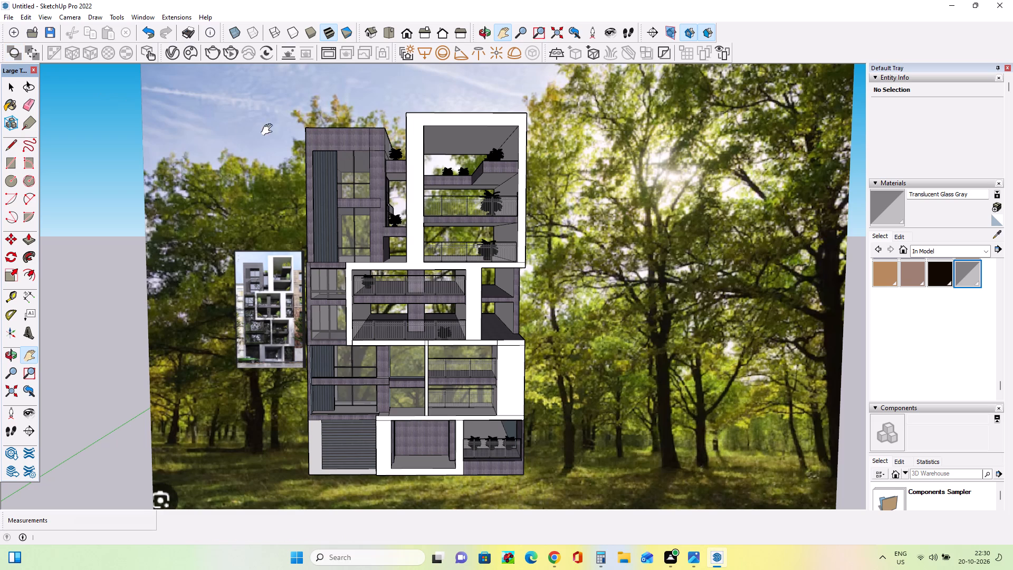
Delete the small reference photo of the building standing beside the model.
click(7, 84)
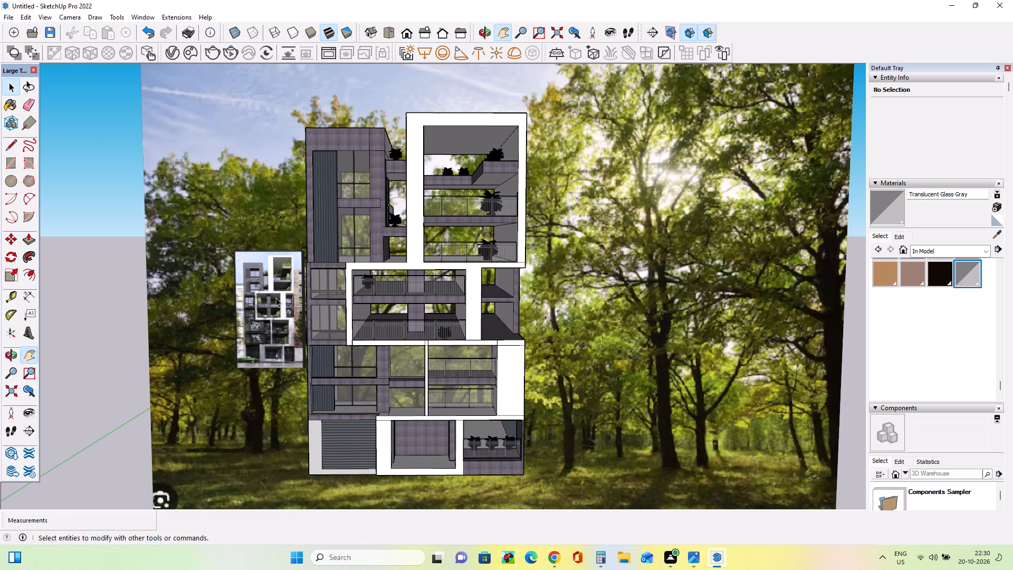
click(276, 298)
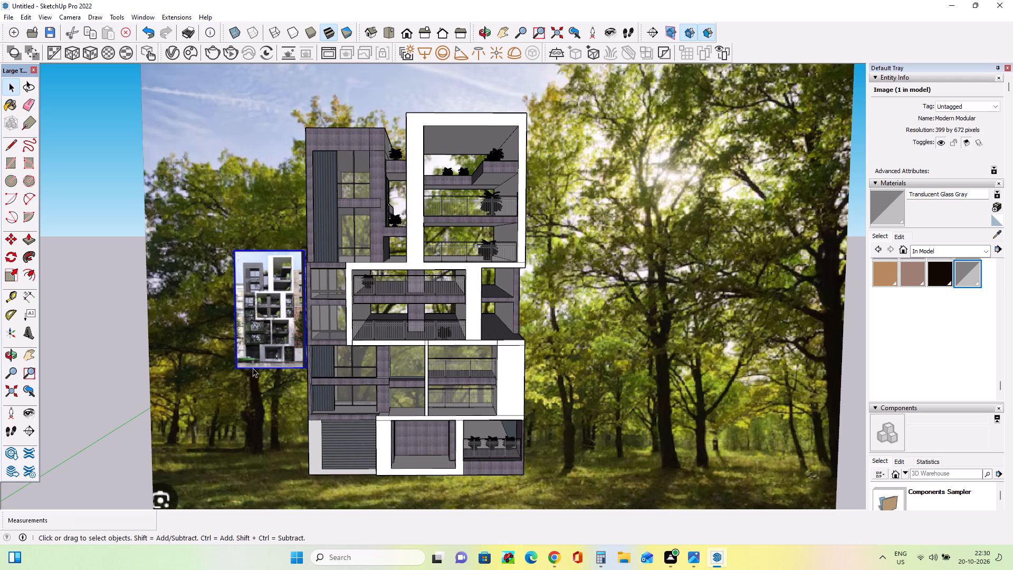
key(Delete)
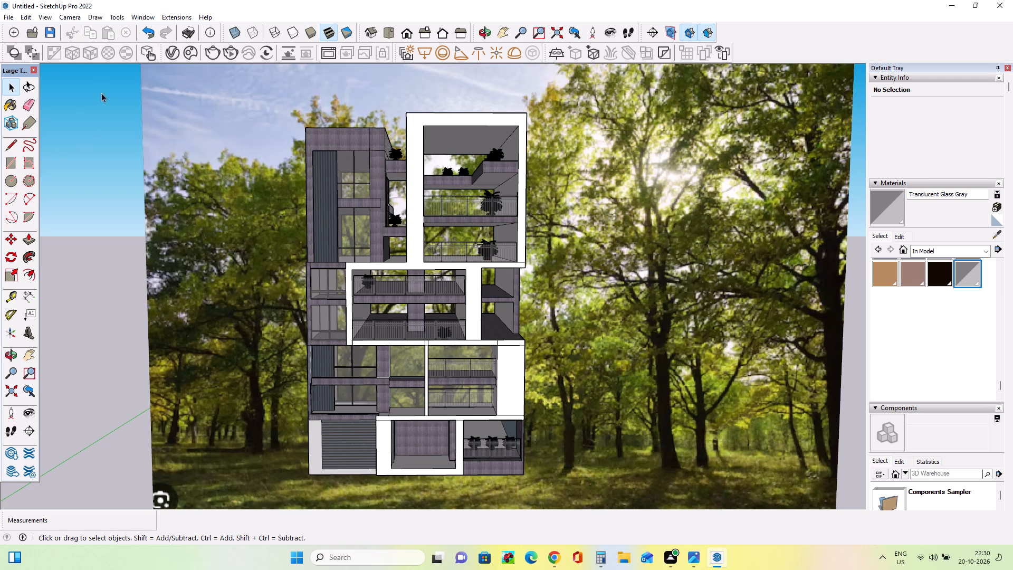
Give the V-Ray SunLight a custom orientation with a horizontal angle of about 238.9 and a vertical angle of about 36.6.
click(170, 52)
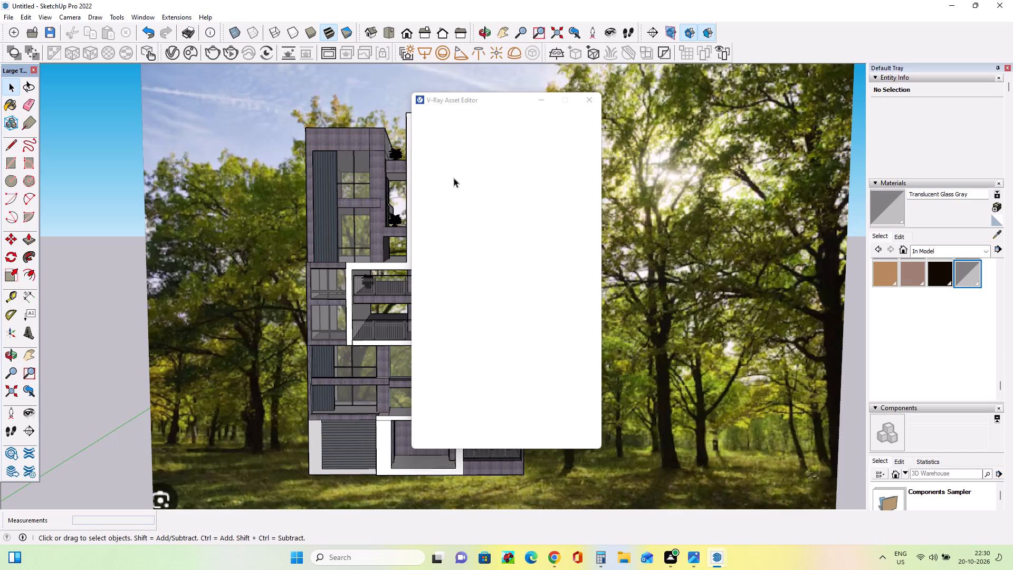
click(446, 126)
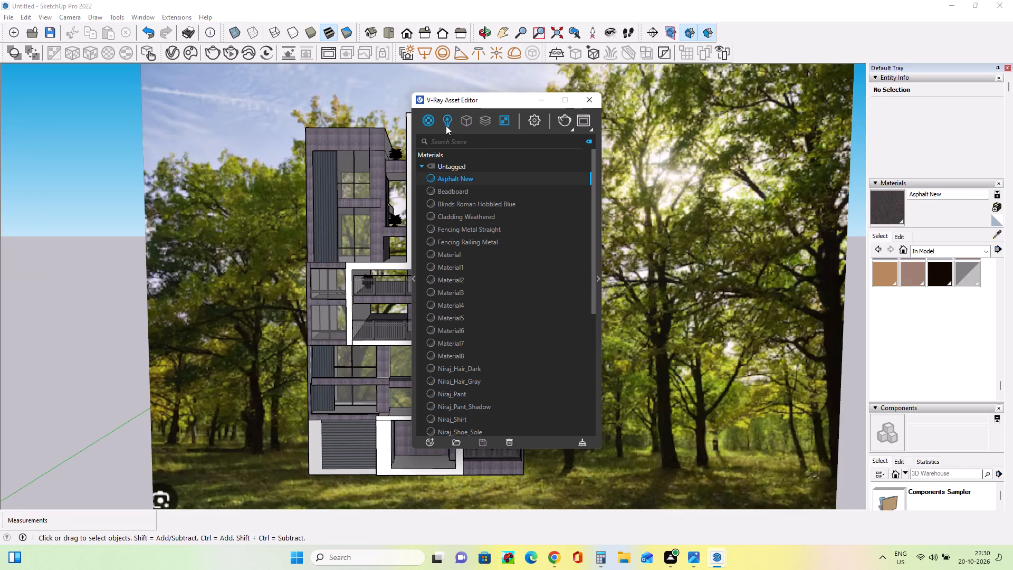
click(495, 179)
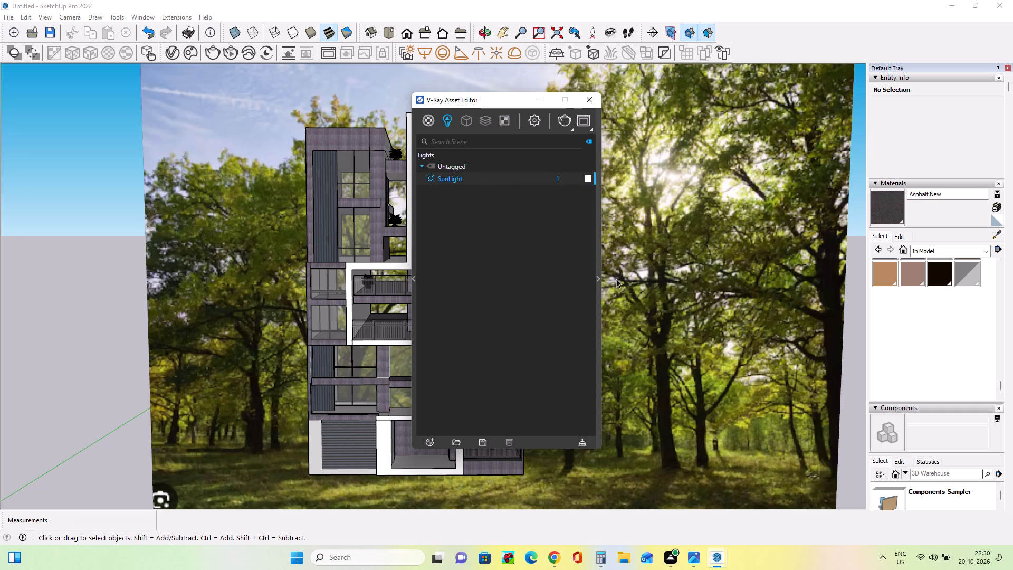
click(597, 279)
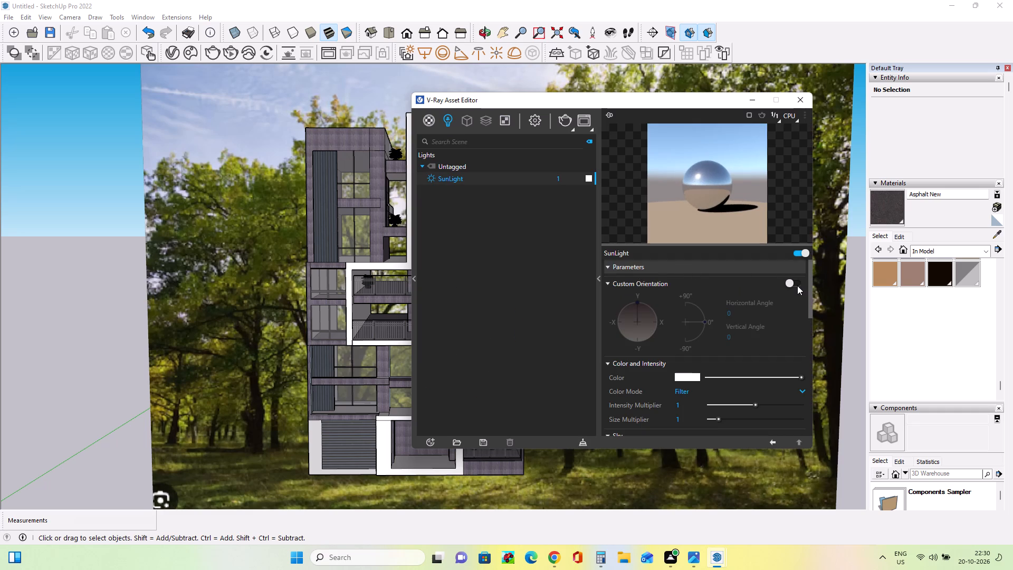
click(797, 286)
drag(706, 318, 702, 307)
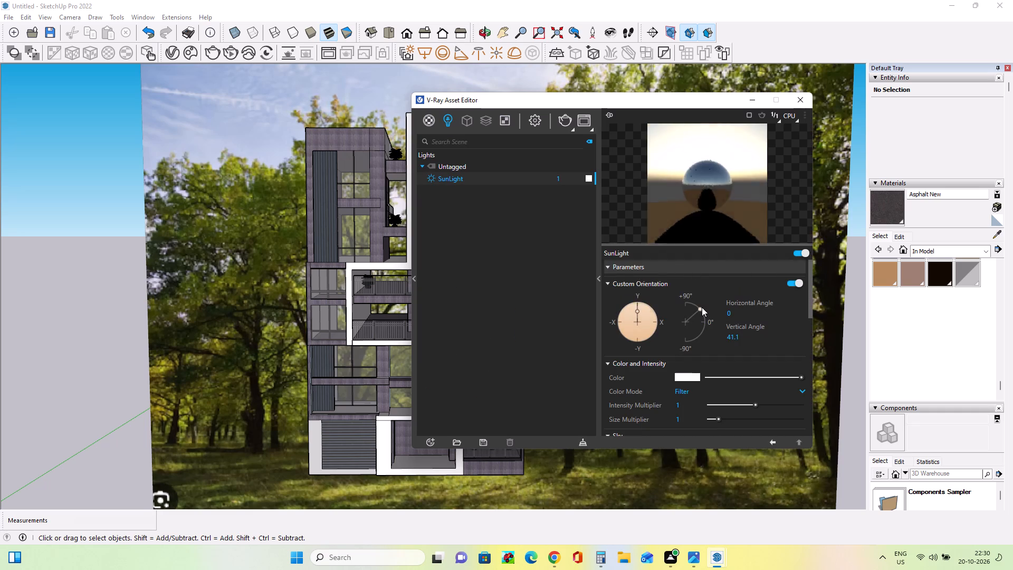
drag(702, 307, 696, 303)
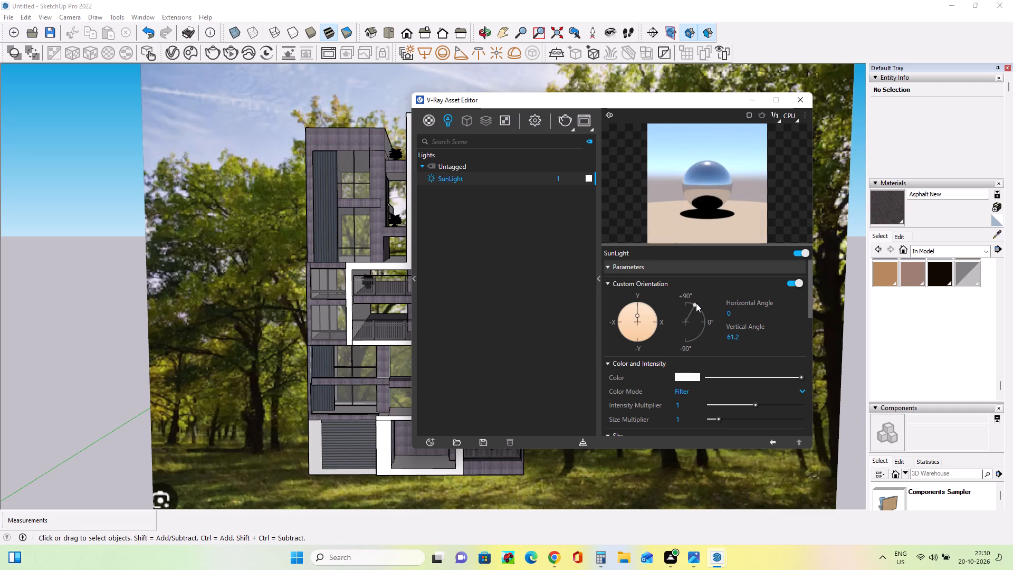
drag(696, 303, 702, 310)
drag(635, 310, 633, 337)
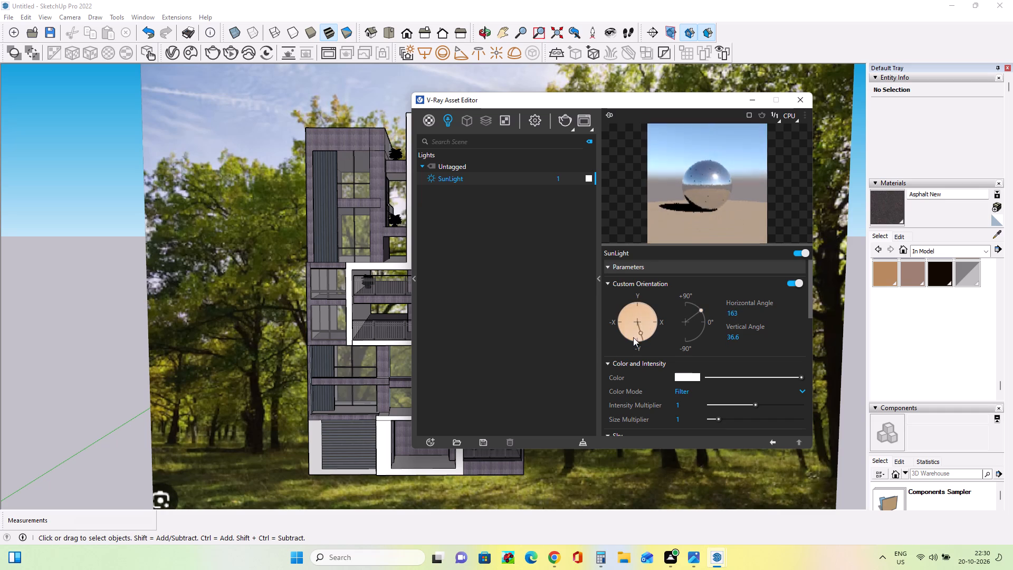
drag(633, 337, 623, 333)
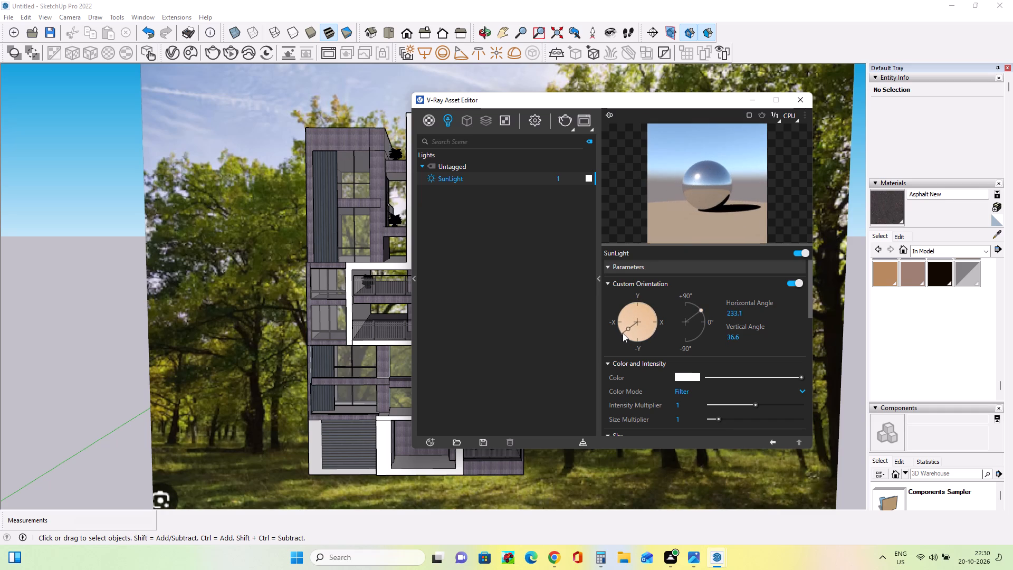
drag(623, 333, 624, 330)
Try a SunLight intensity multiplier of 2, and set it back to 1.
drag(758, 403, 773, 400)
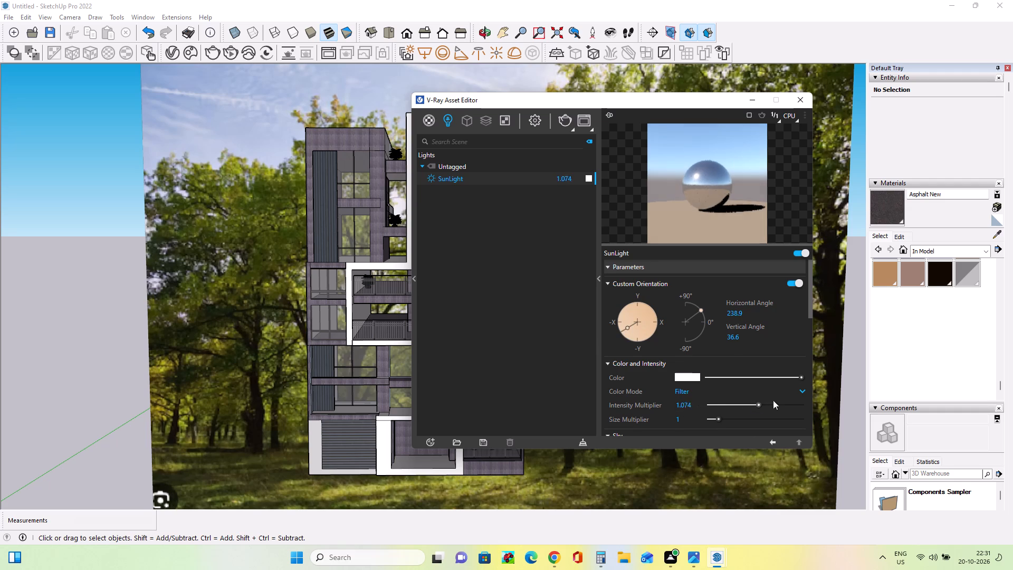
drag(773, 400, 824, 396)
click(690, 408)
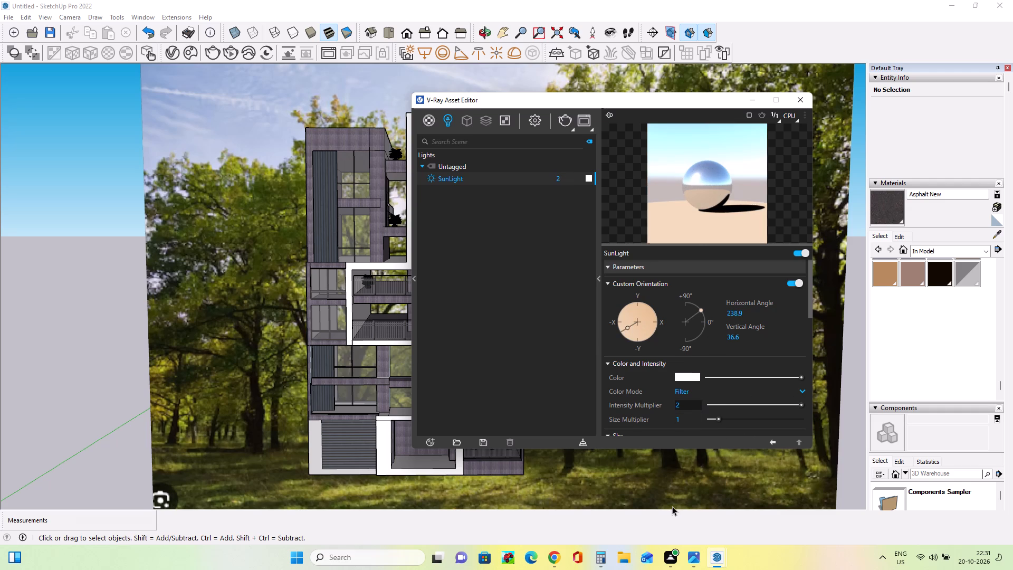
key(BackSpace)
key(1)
Set the SunLight's size multiplier to 5.
click(683, 419)
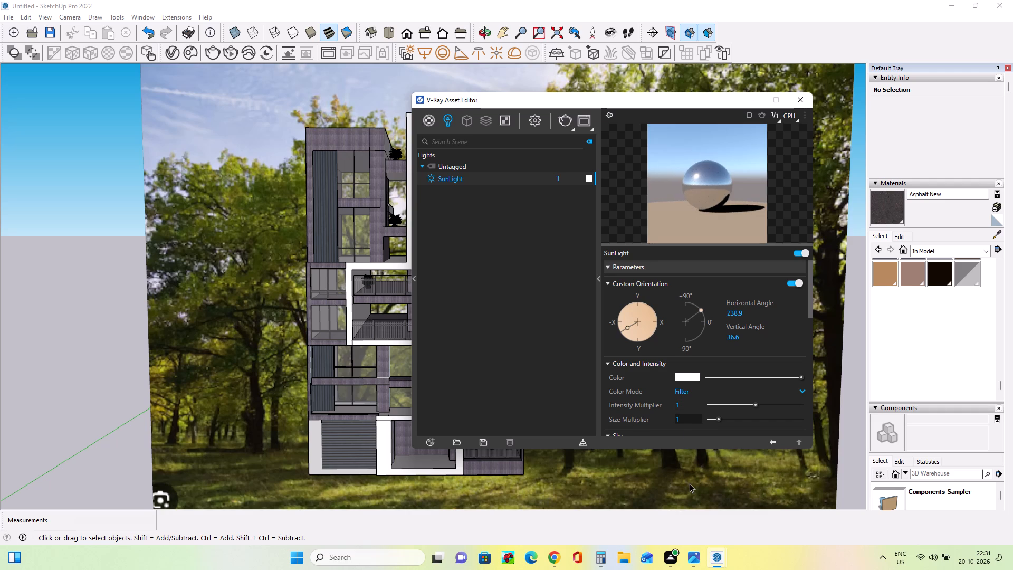
key(BackSpace)
key(5)
click(499, 317)
Add a Light Mix render element grouped by Group Instances.
click(488, 117)
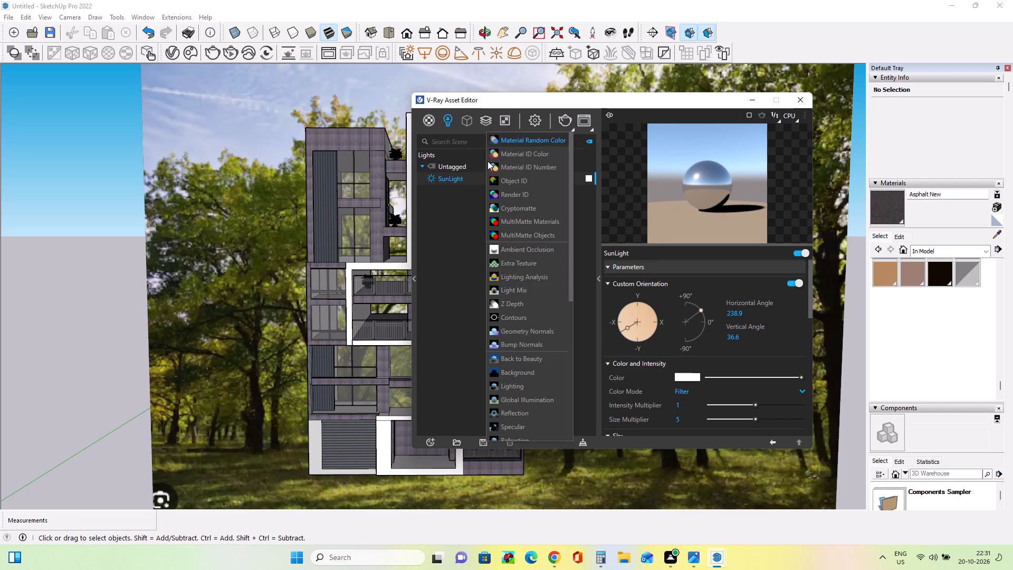
click(512, 294)
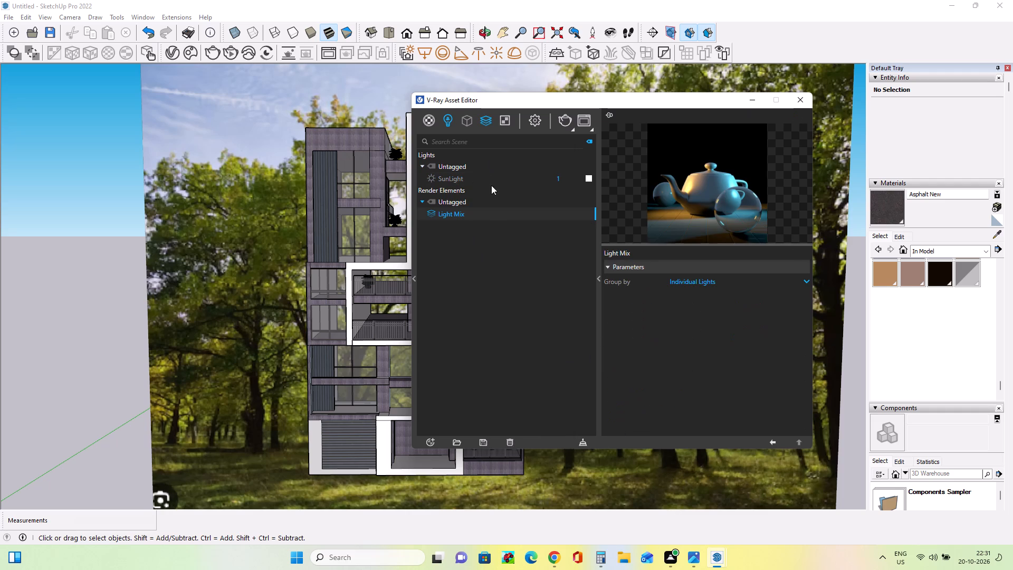
click(670, 284)
click(684, 312)
Start a V-Ray render of the building's front view.
click(568, 121)
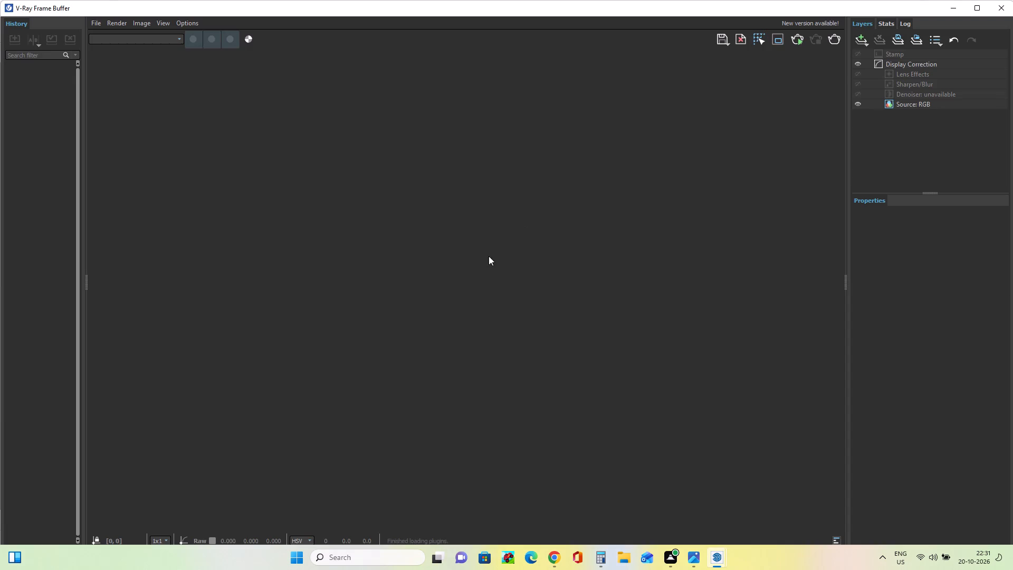
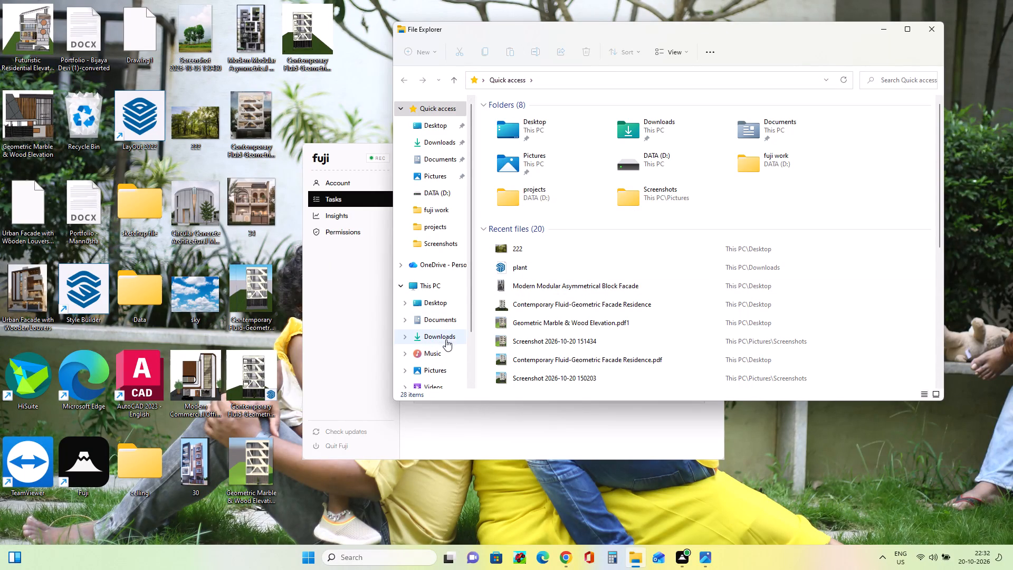
Open the SketchUp 2022 installation folder under Program Files on the C: drive.
scroll(443, 368, down, 2)
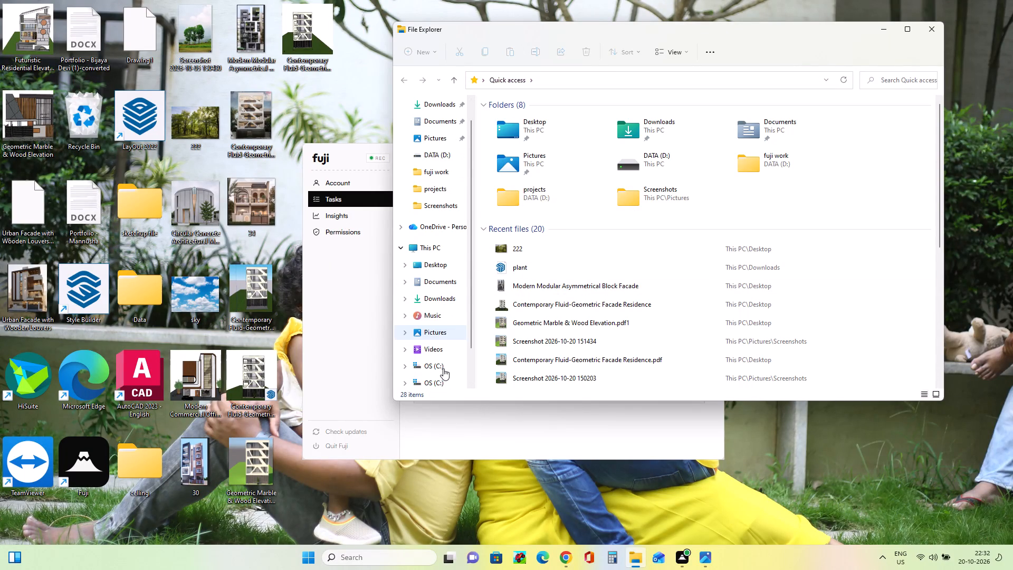
click(443, 368)
click(533, 218)
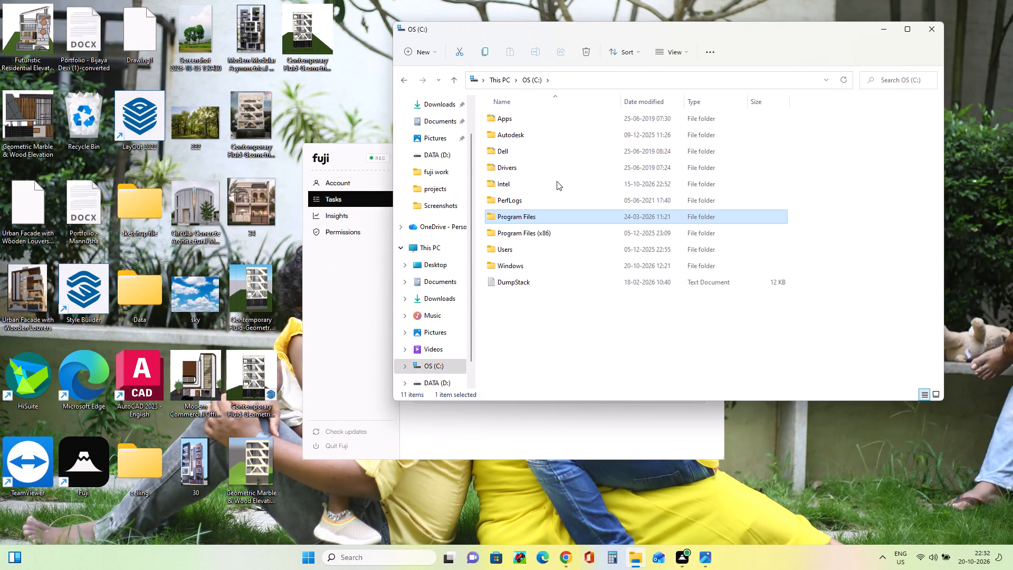
double_click(557, 219)
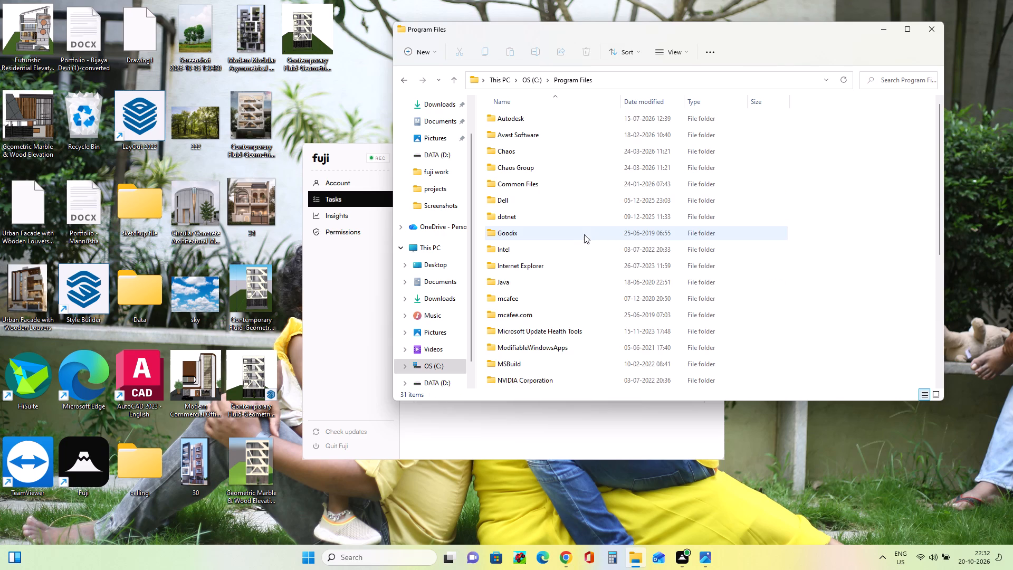
scroll(558, 294, down, 5)
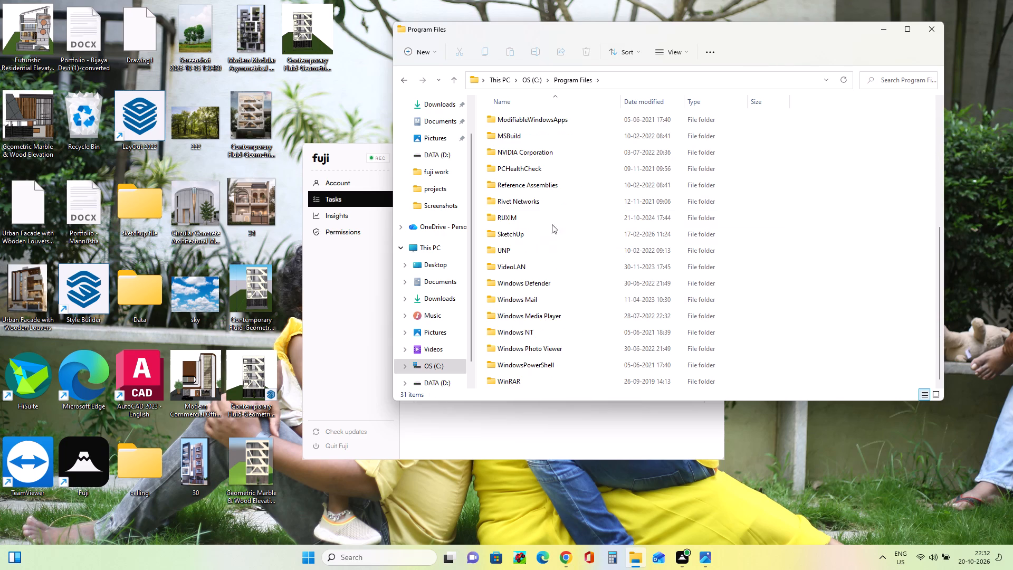
double_click(550, 236)
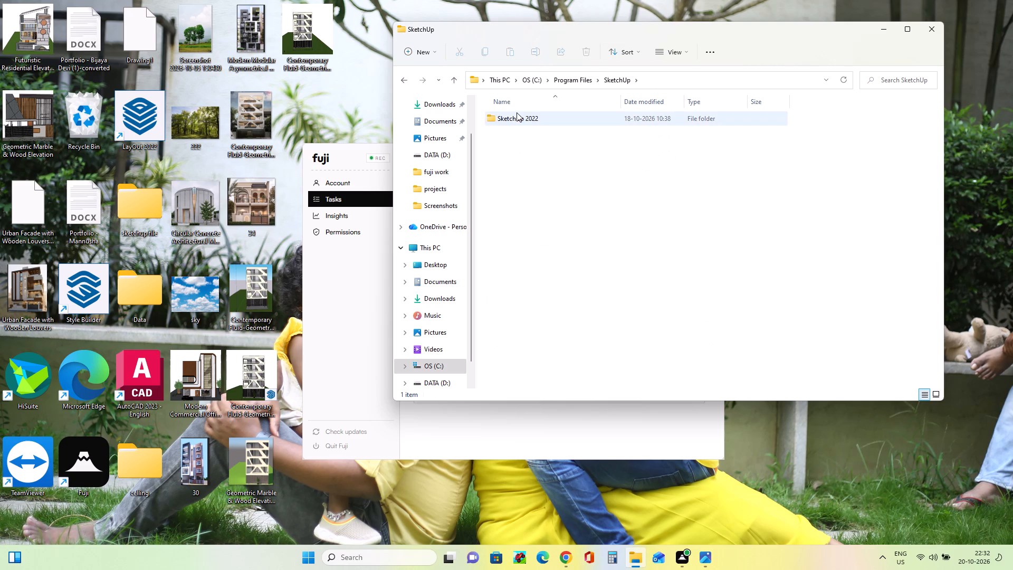
double_click(521, 118)
Launch the SketchUp application from the SketchUp 2022 folder.
scroll(577, 297, down, 5)
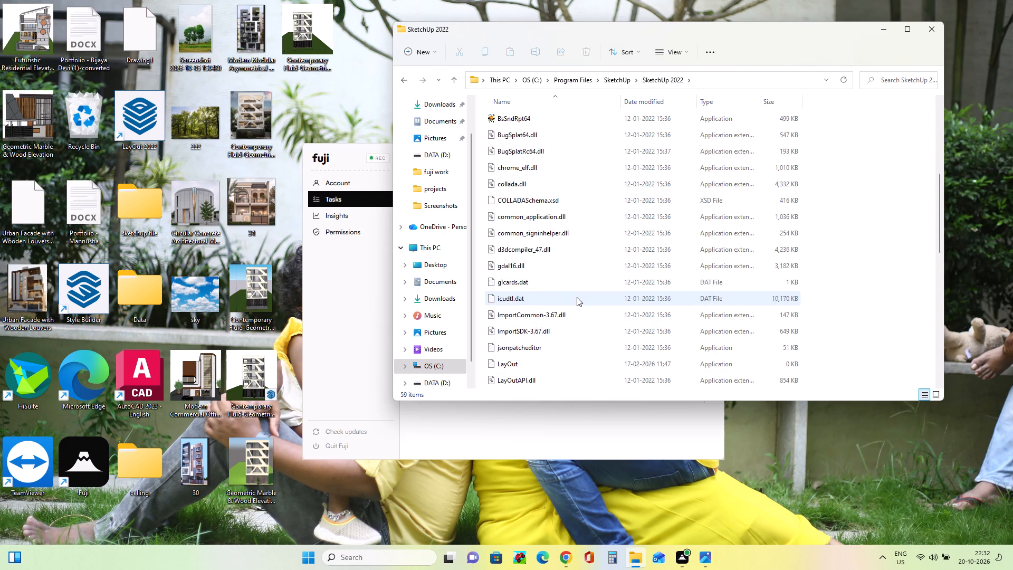
scroll(577, 297, down, 6)
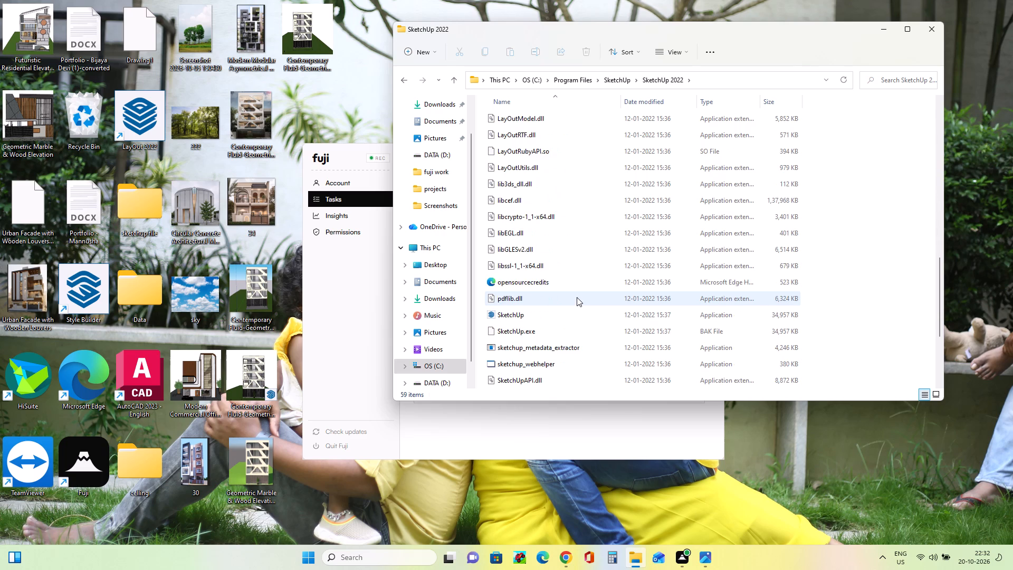
scroll(577, 297, down, 2)
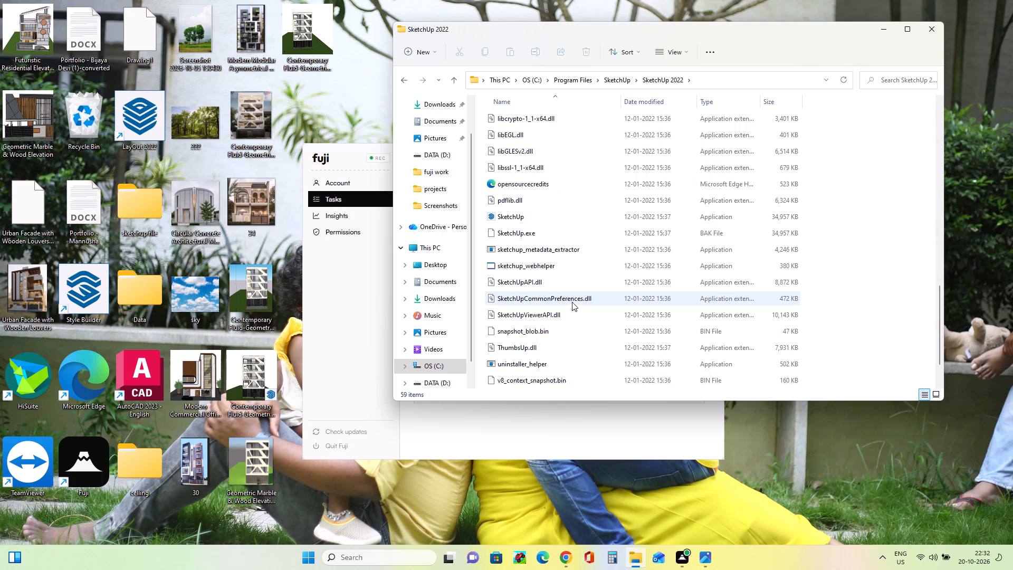
click(558, 221)
click(558, 220)
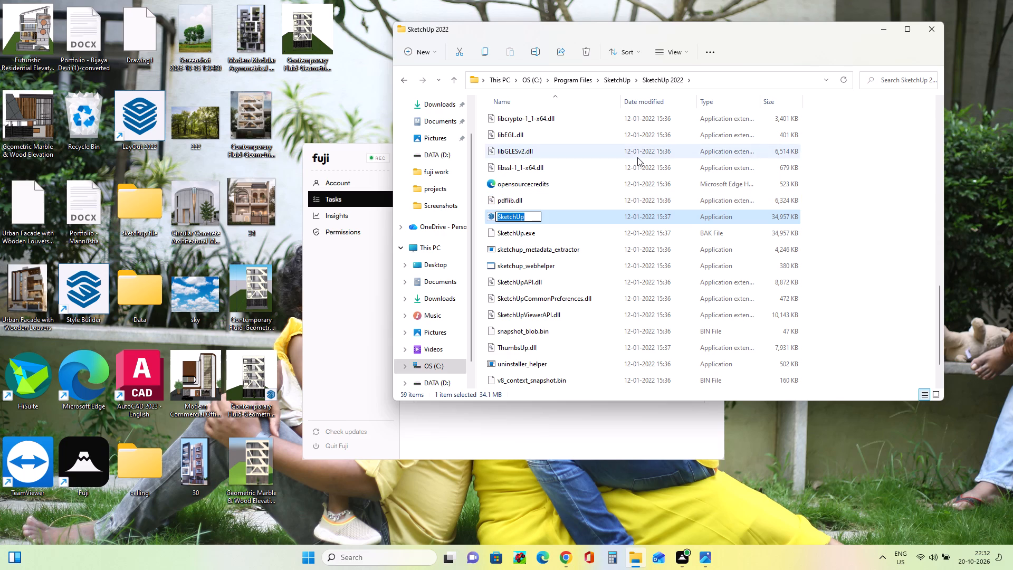
double_click(583, 216)
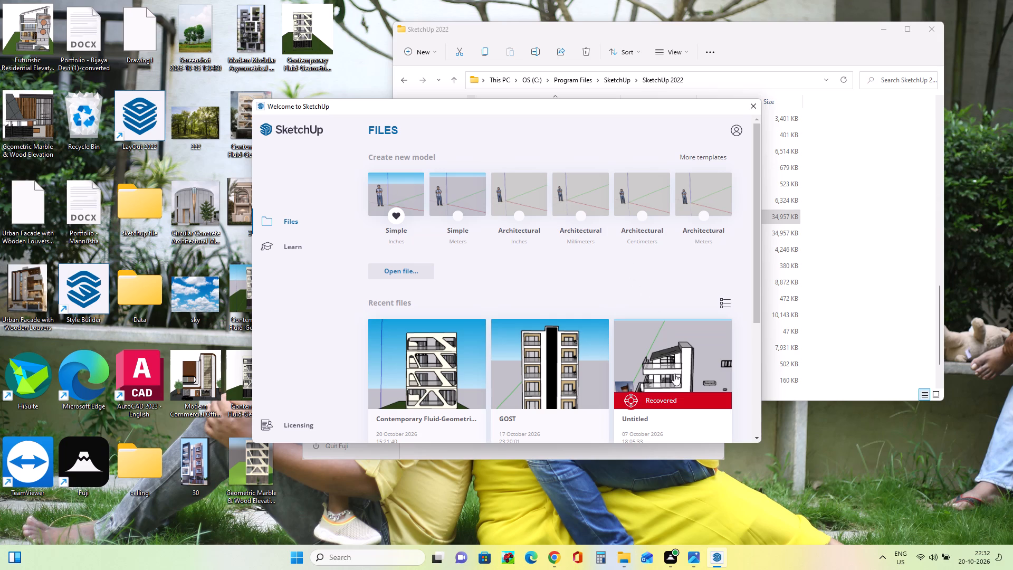
Open the recovered Untitled model dated 20 October 2026 from the recent files.
scroll(663, 348, down, 3)
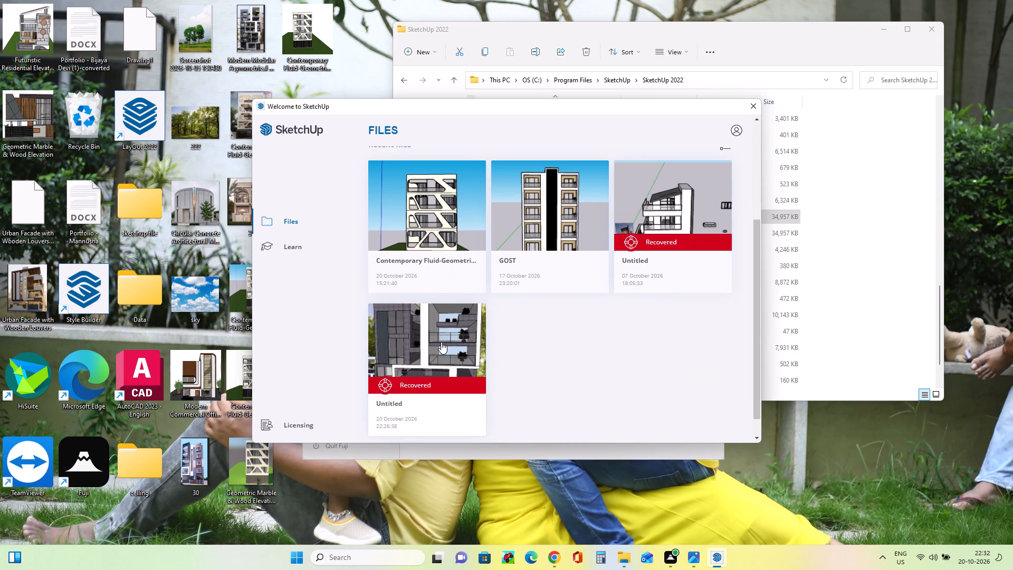
click(441, 342)
click(588, 381)
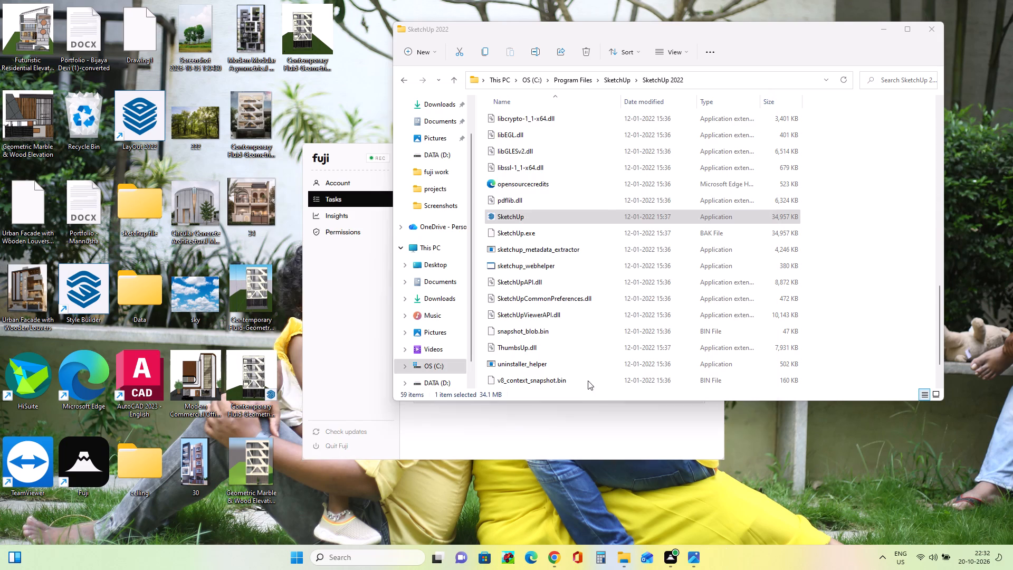
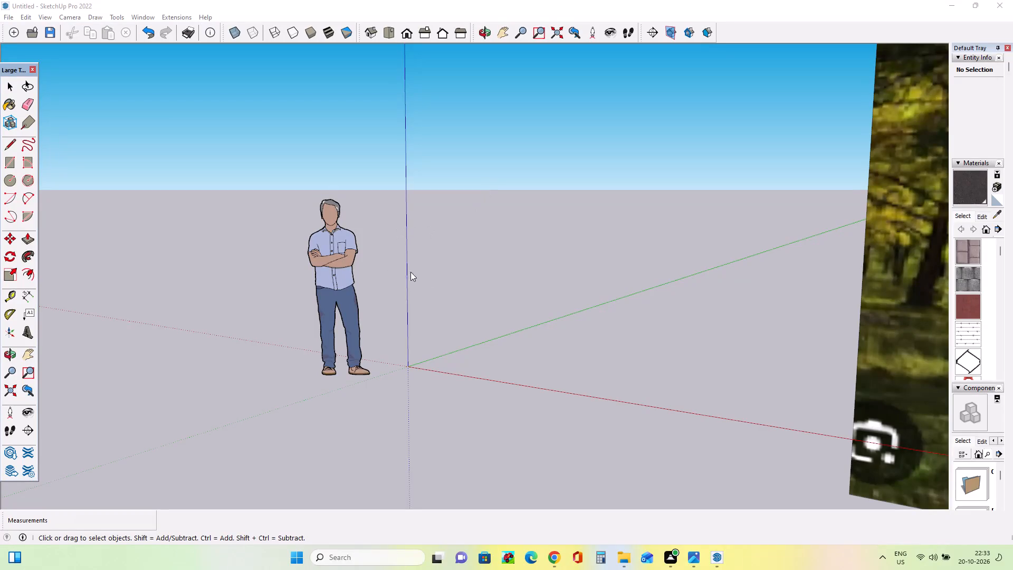
Examine the multi-storey building from the front, framed whole against the forest backdrop.
scroll(270, 277, down, 7)
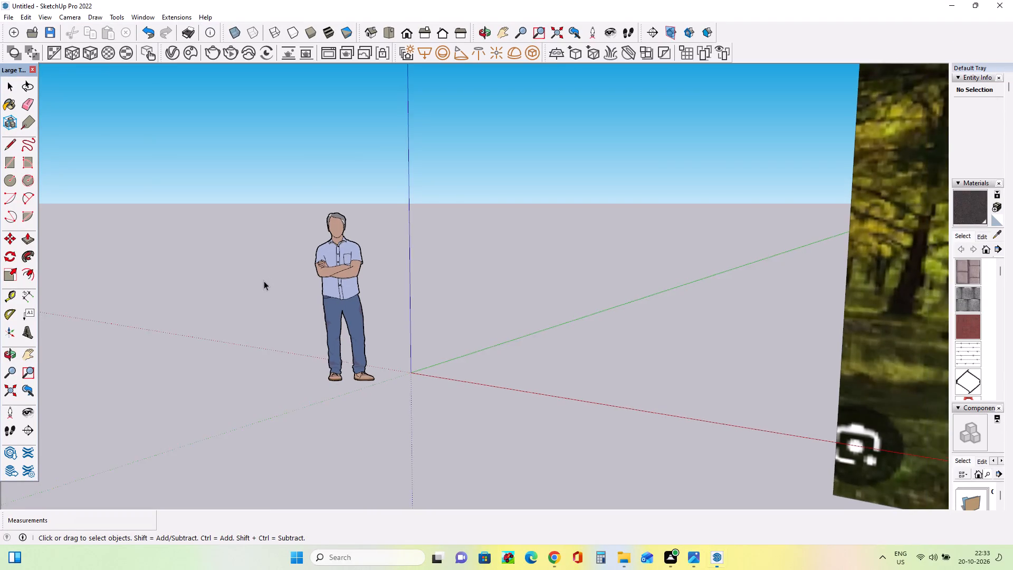
scroll(264, 281, down, 17)
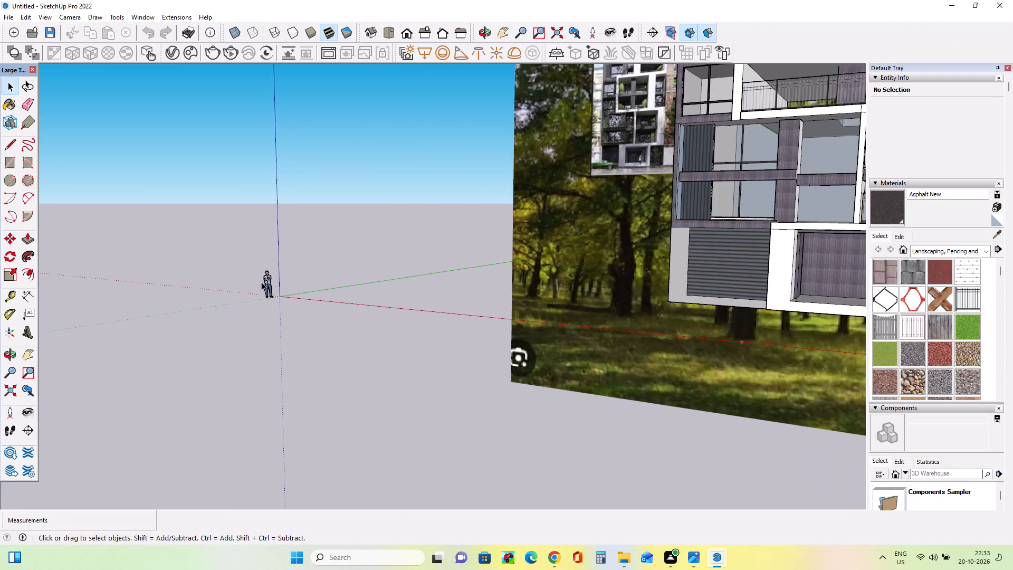
scroll(261, 282, down, 20)
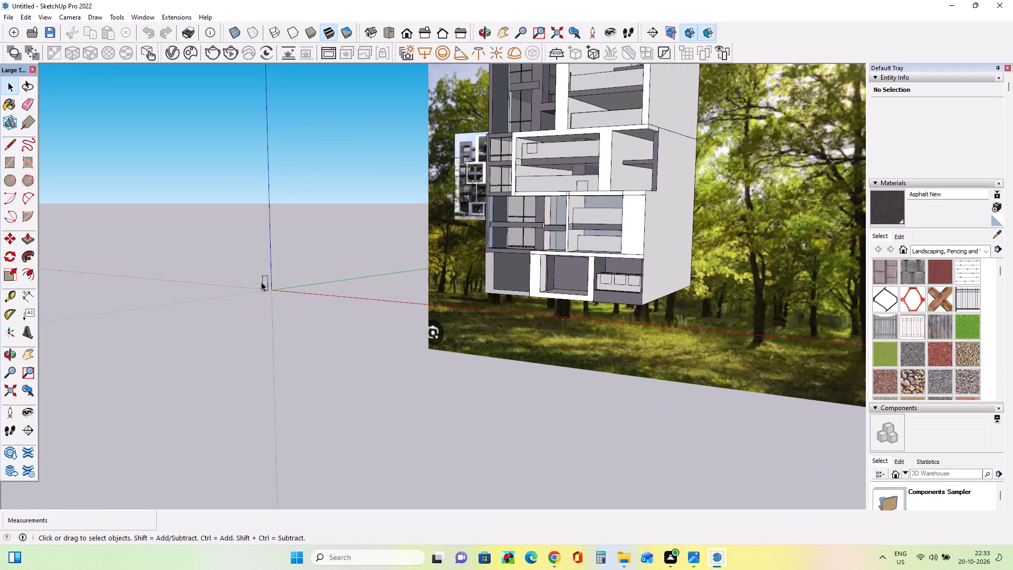
middle_drag(281, 280, 428, 287)
scroll(428, 287, down, 7)
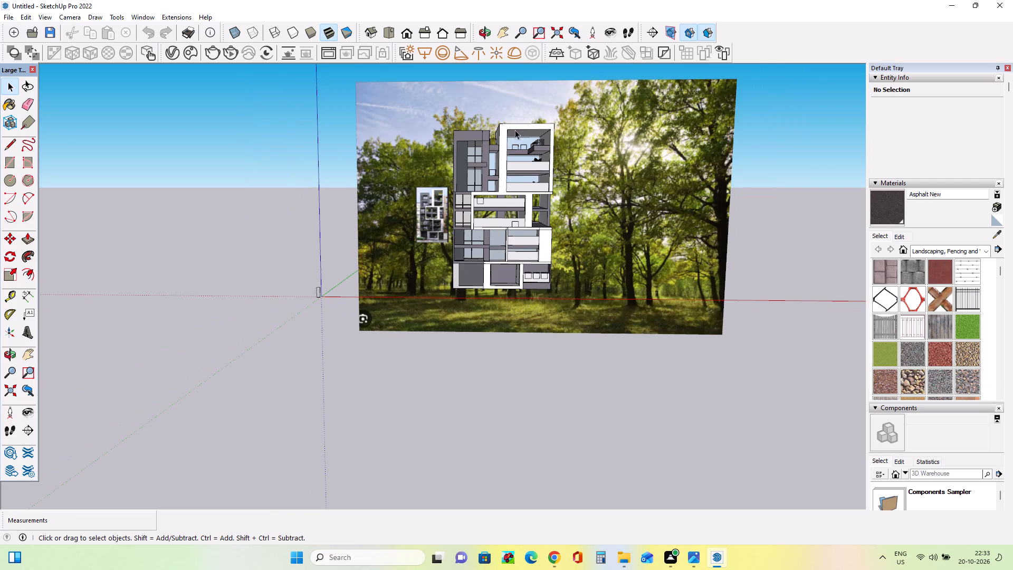
scroll(511, 120, up, 3)
scroll(529, 195, up, 1)
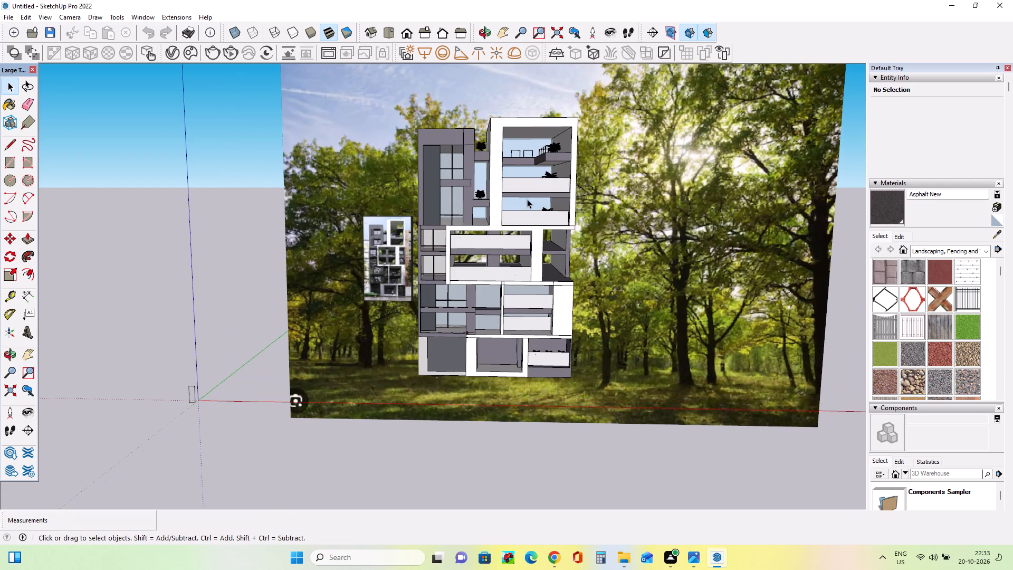
click(27, 353)
drag(462, 277, 451, 350)
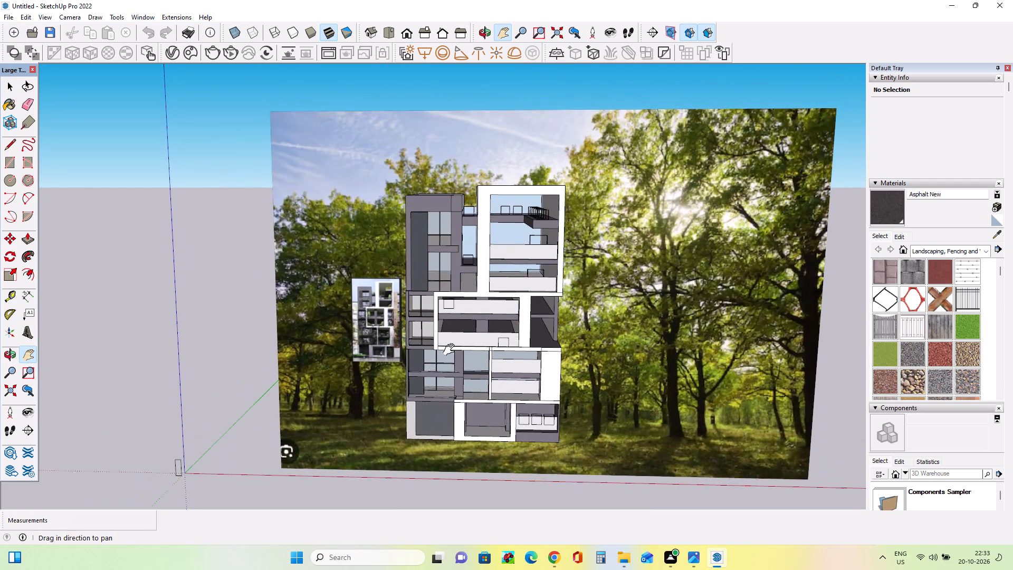
drag(451, 350, 455, 372)
middle_drag(515, 335, 528, 294)
scroll(514, 292, up, 2)
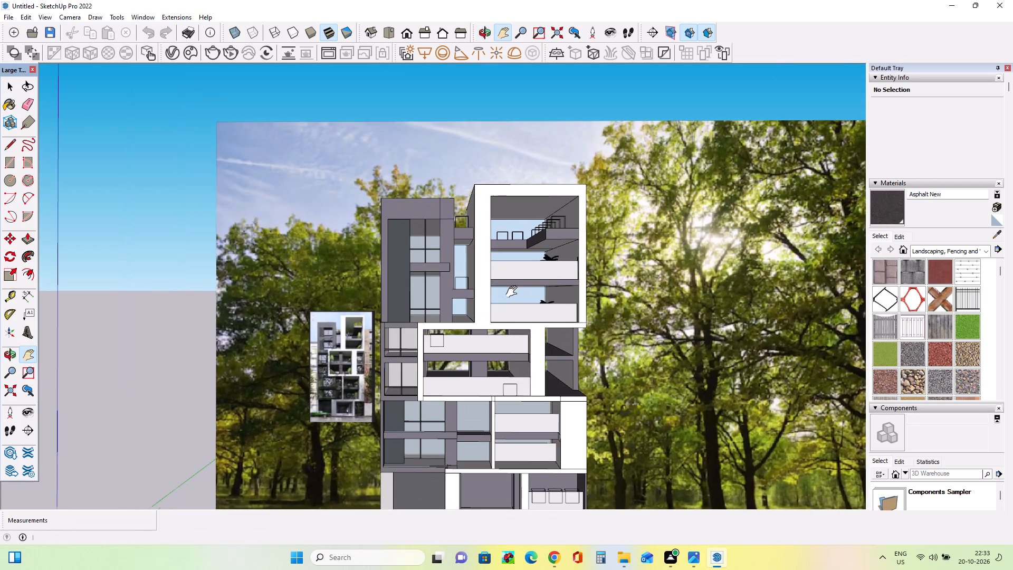
scroll(514, 292, down, 2)
drag(513, 299, 445, 272)
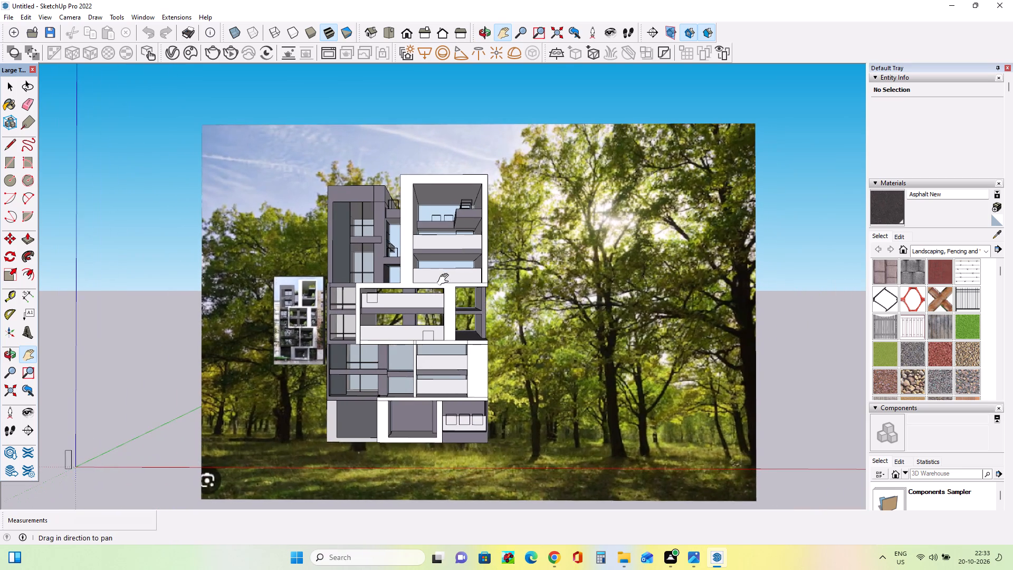
scroll(445, 280, up, 1)
middle_drag(453, 281, 472, 289)
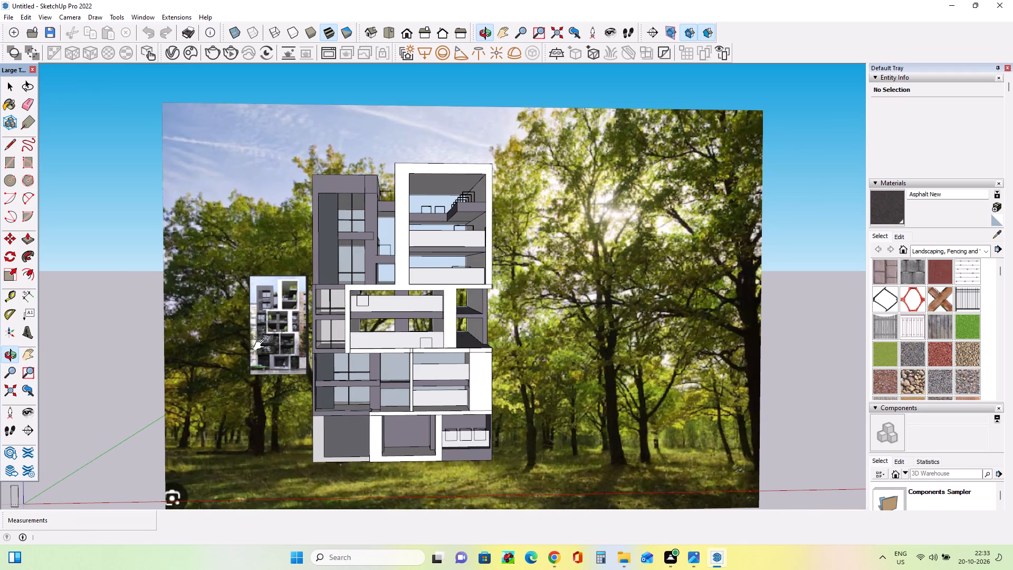
Delete the small facade reference image standing beside the building.
click(9, 92)
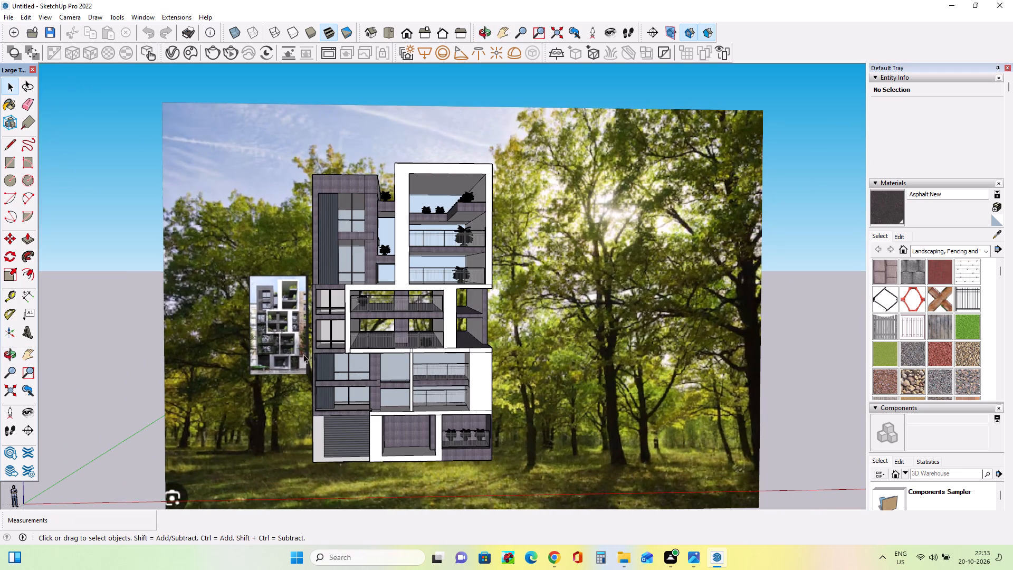
click(280, 345)
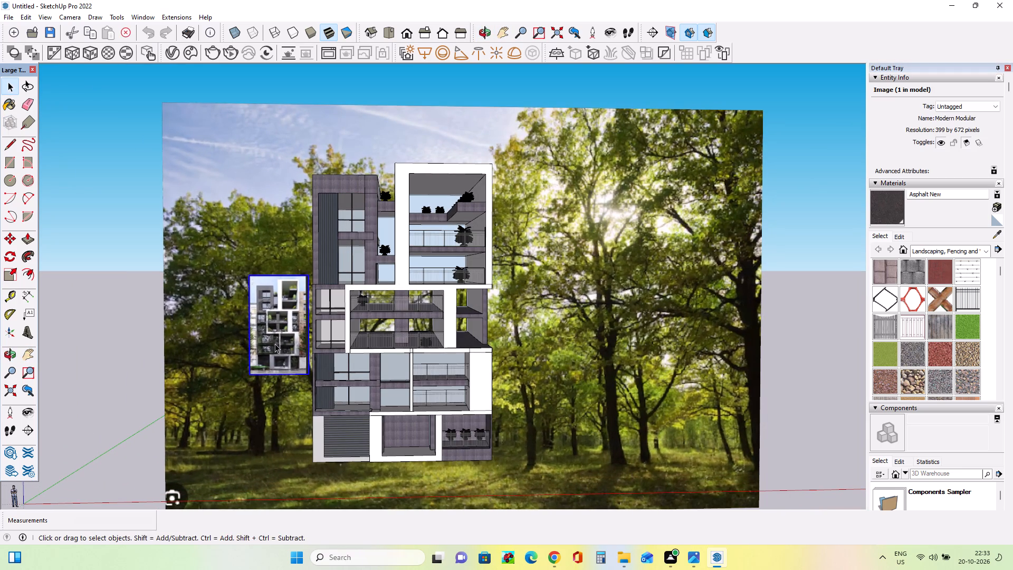
key(Delete)
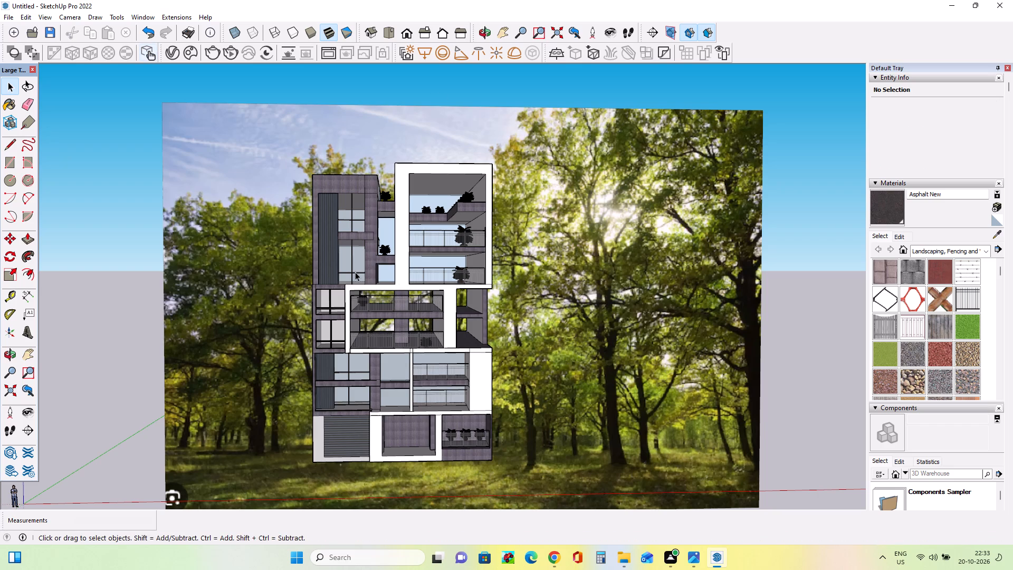
Save the model on the Desktop as "Modern Modular Asymmetrical Block Facade.skp".
key(ctrl+s)
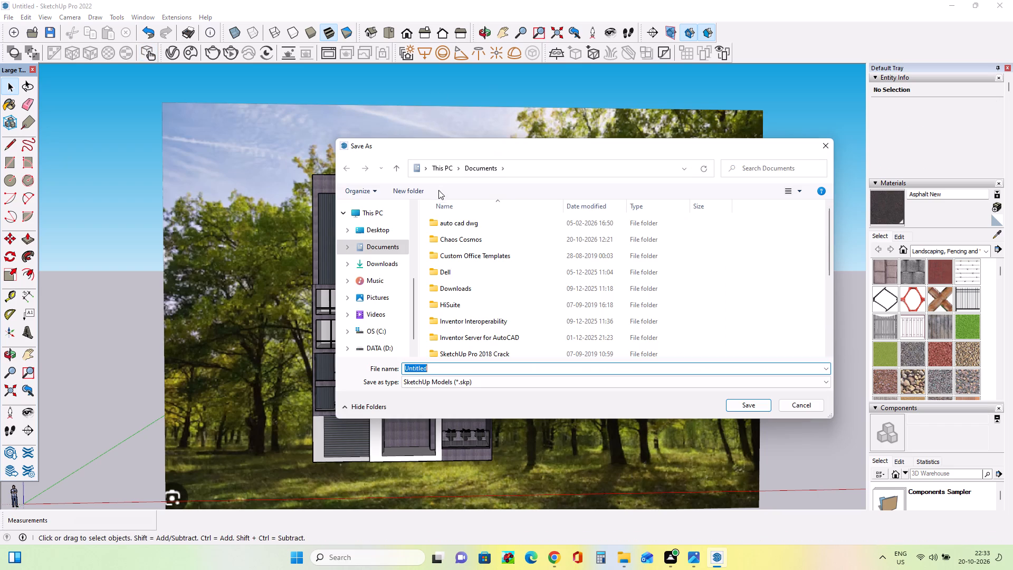
click(392, 230)
click(481, 369)
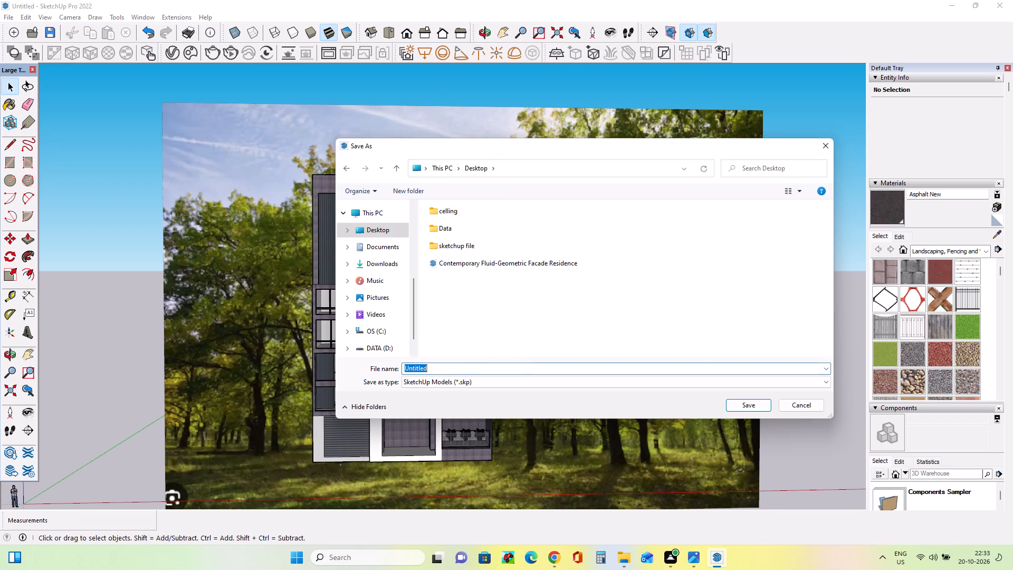
key(Delete)
key(m)
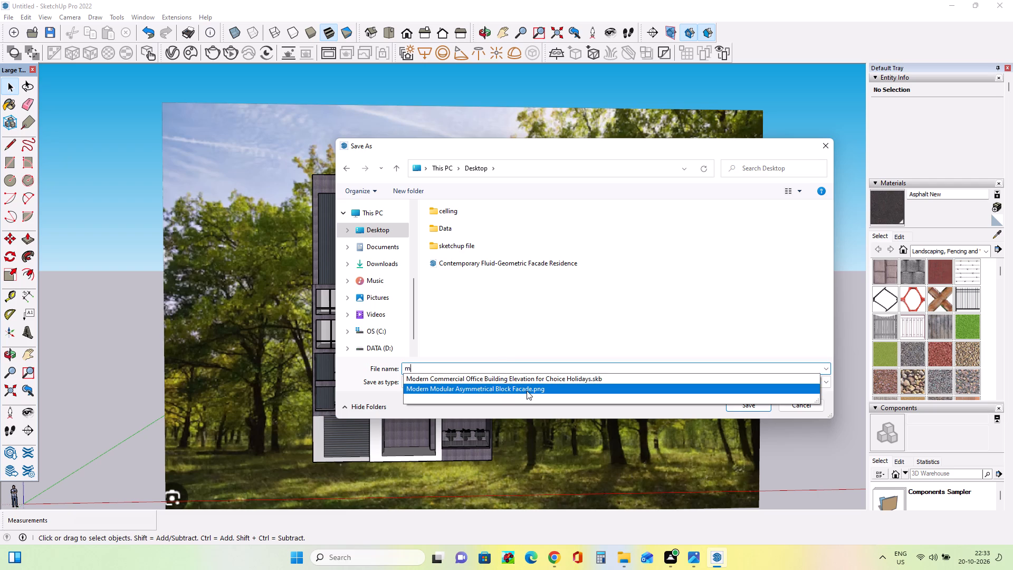
click(527, 391)
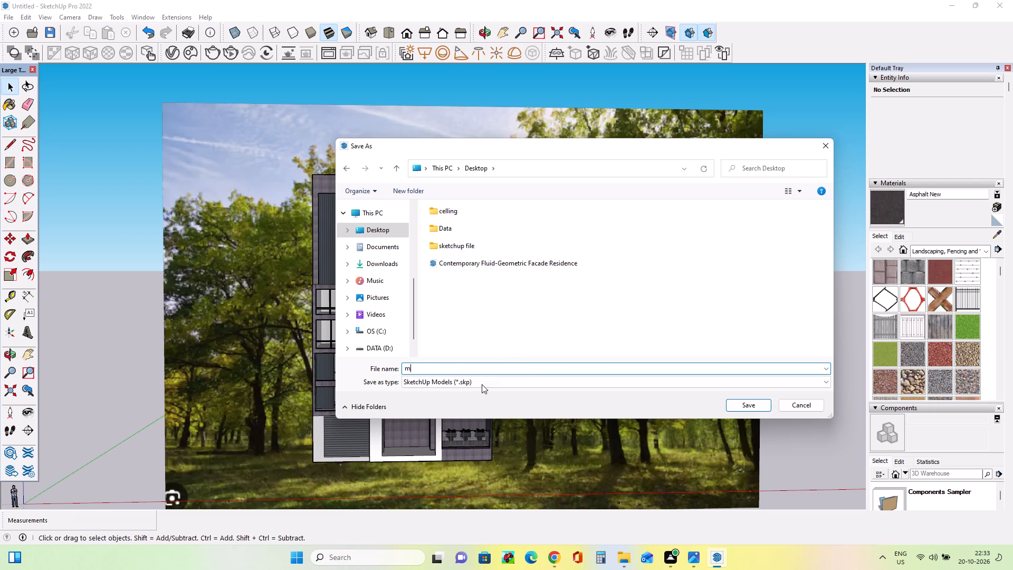
click(549, 370)
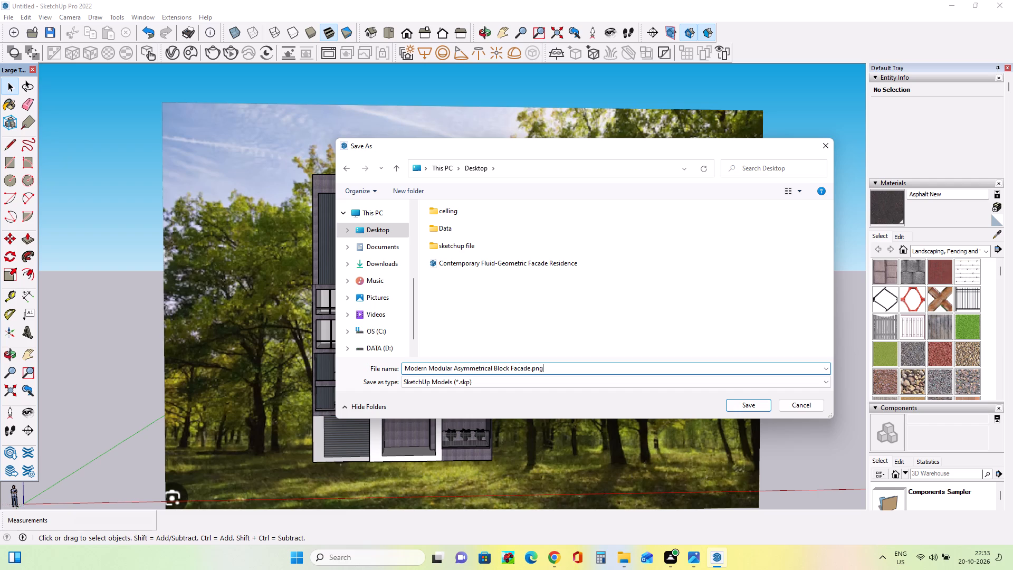
key(BackSpace)
key(BackSpace)
key(BackSpace)
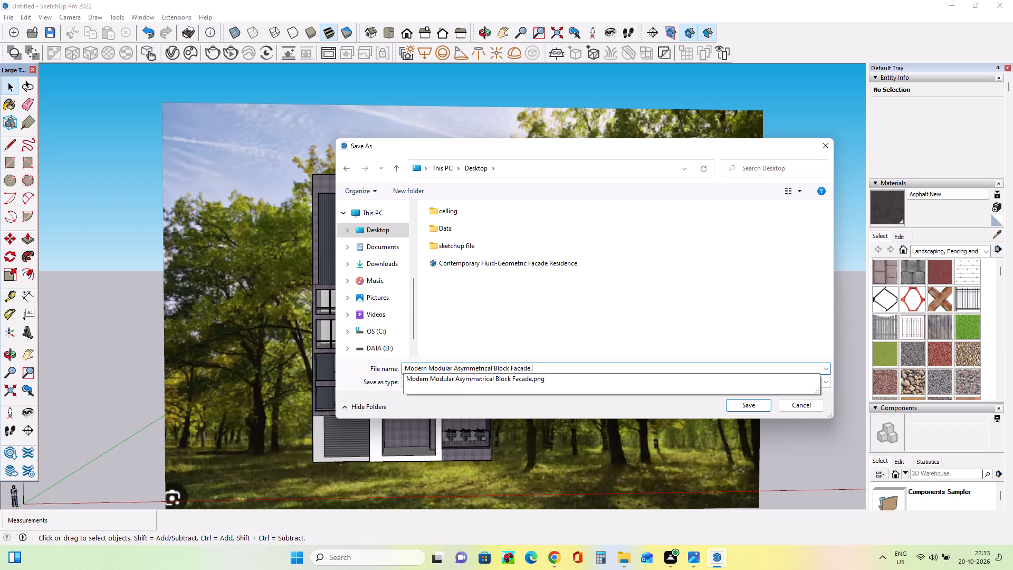
text(skp)
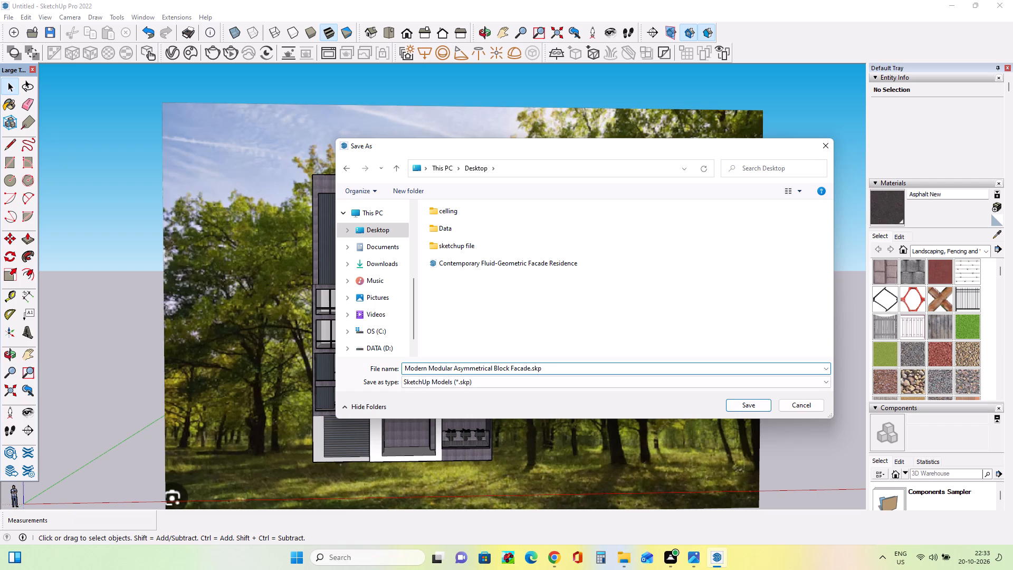
click(748, 408)
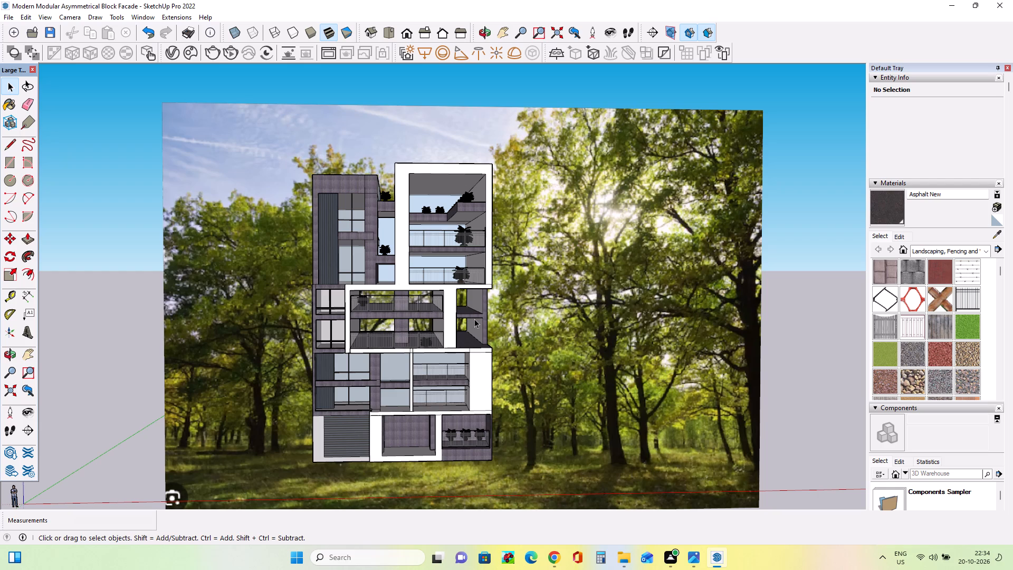
Delete the three blank back faces behind the balconies of the tall white-framed upper block, opening them to the forest.
click(434, 200)
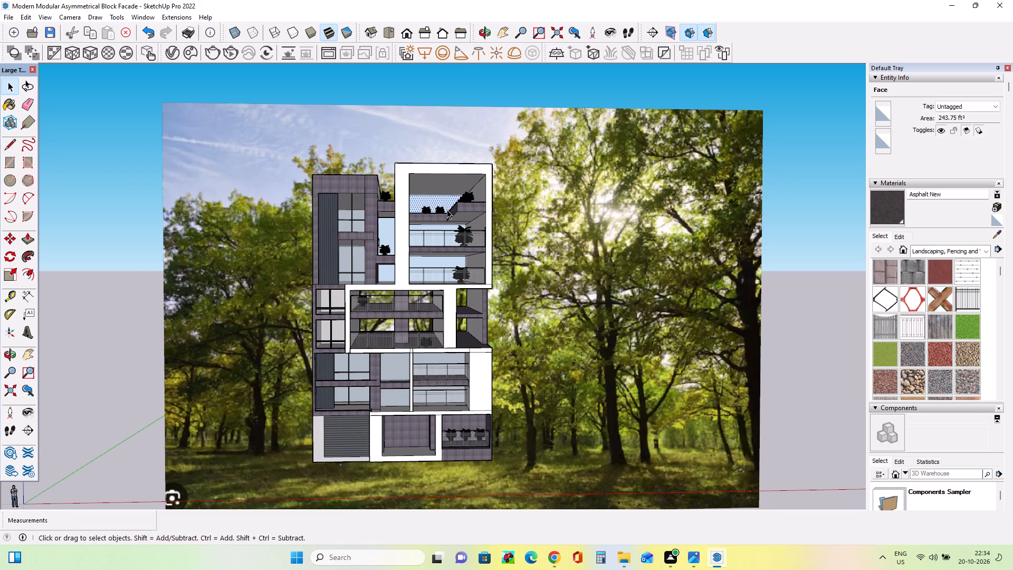
key(Delete)
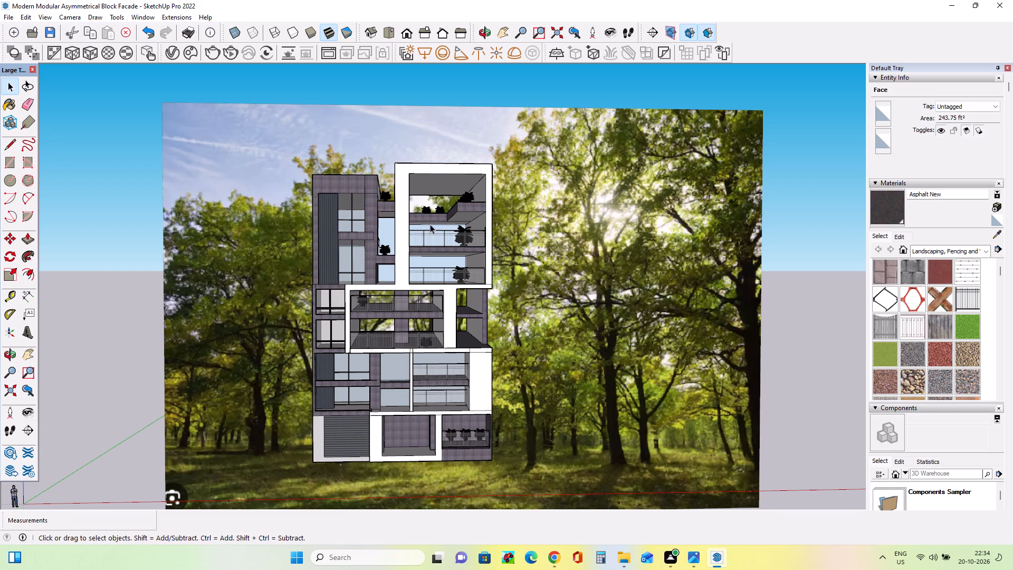
click(431, 226)
key(Delete)
click(441, 260)
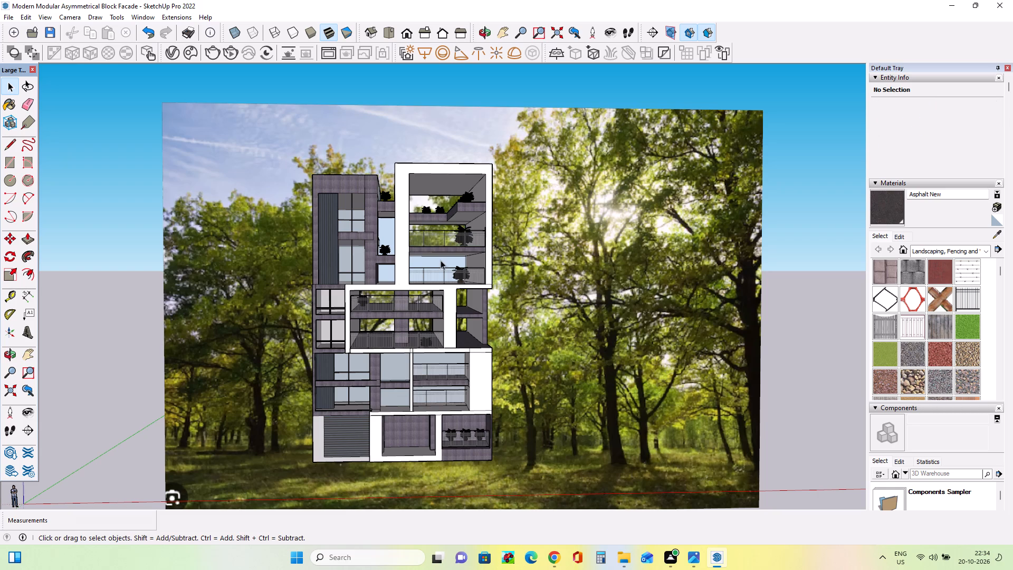
key(Delete)
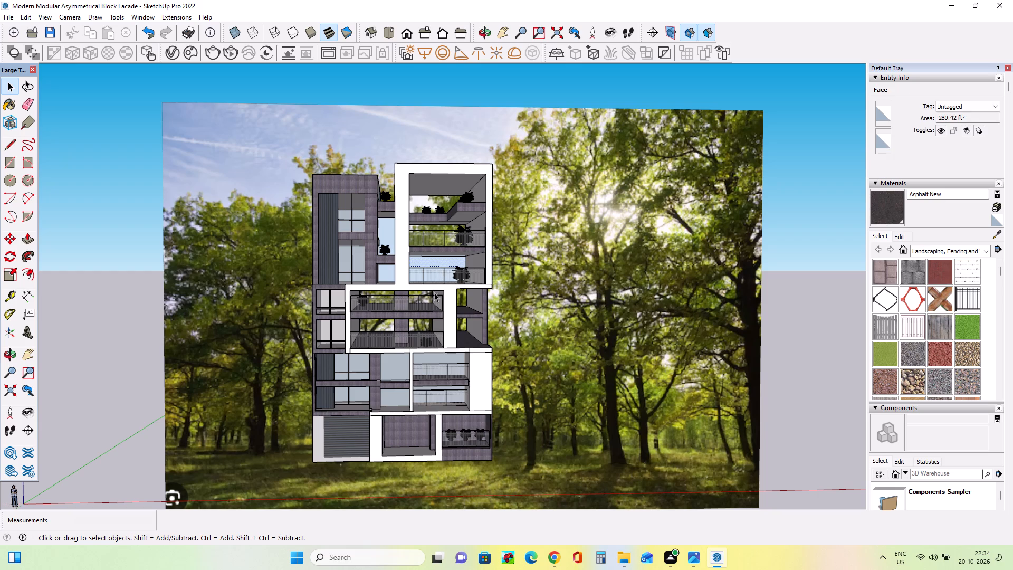
Delete the two layered back faces closing off the glazed two-storey block above the ground floor.
click(422, 357)
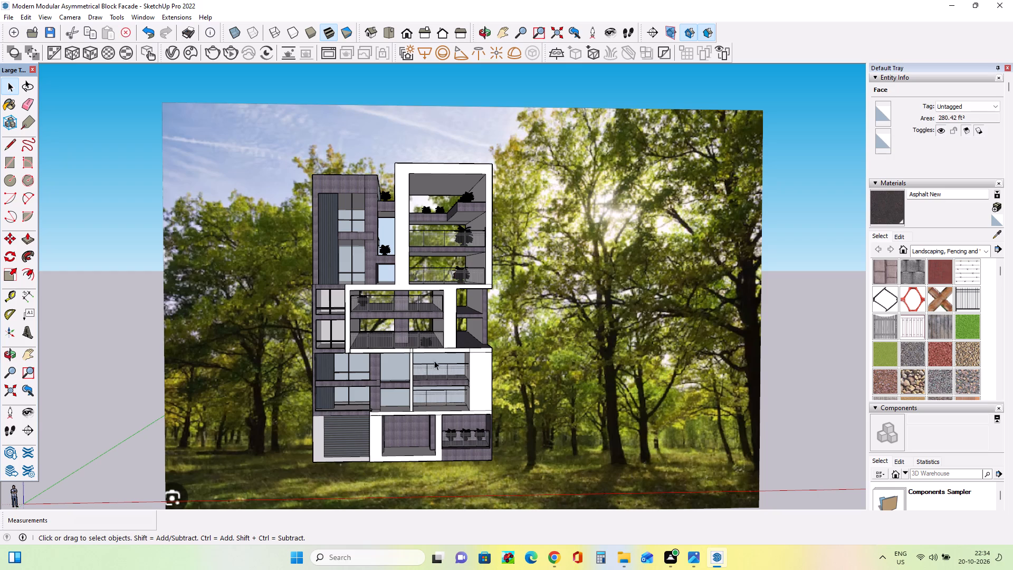
key(Delete)
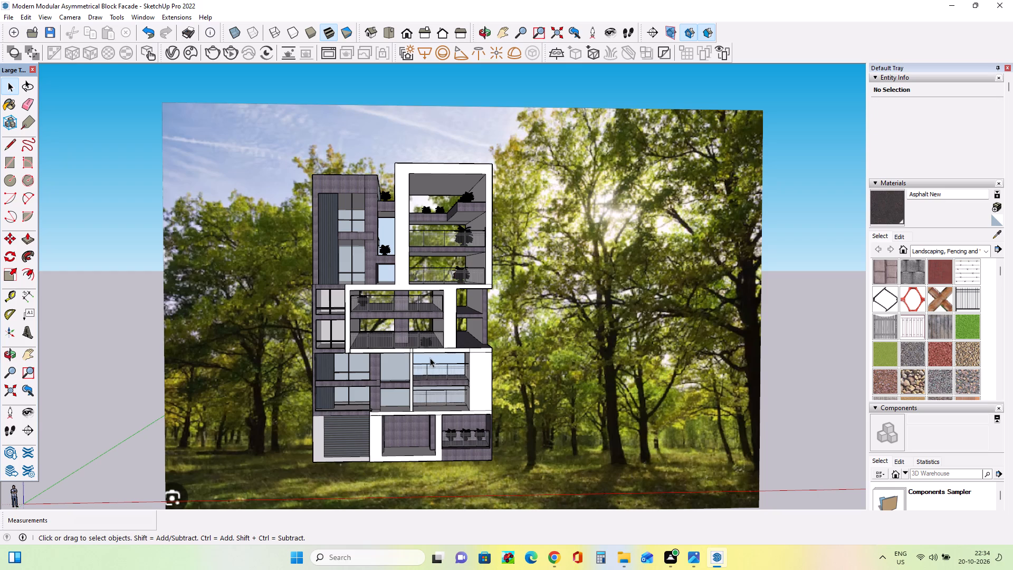
click(430, 358)
key(Delete)
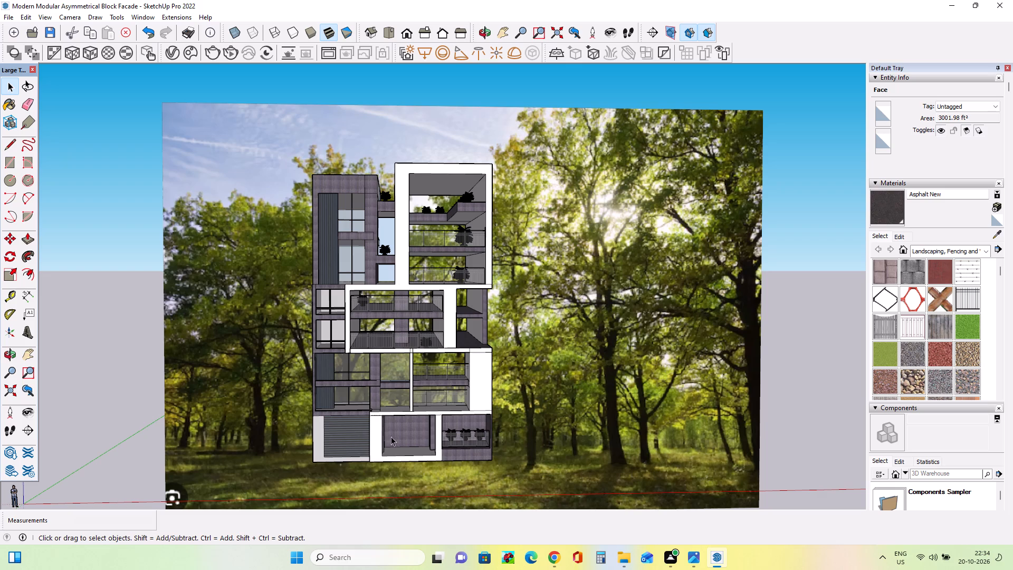
Delete the textured wall face behind the planters in the ground-floor end bay.
click(462, 422)
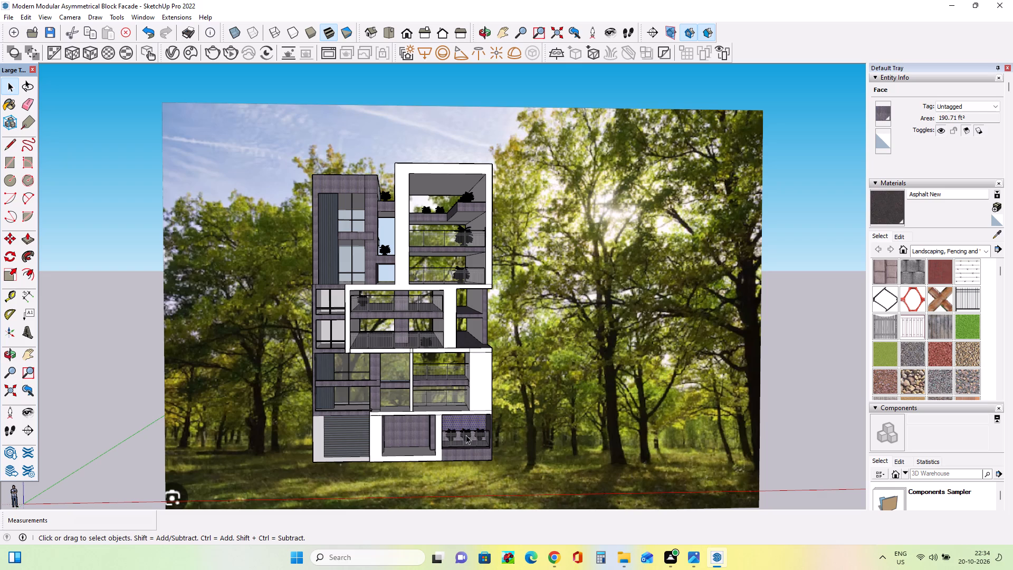
key(Delete)
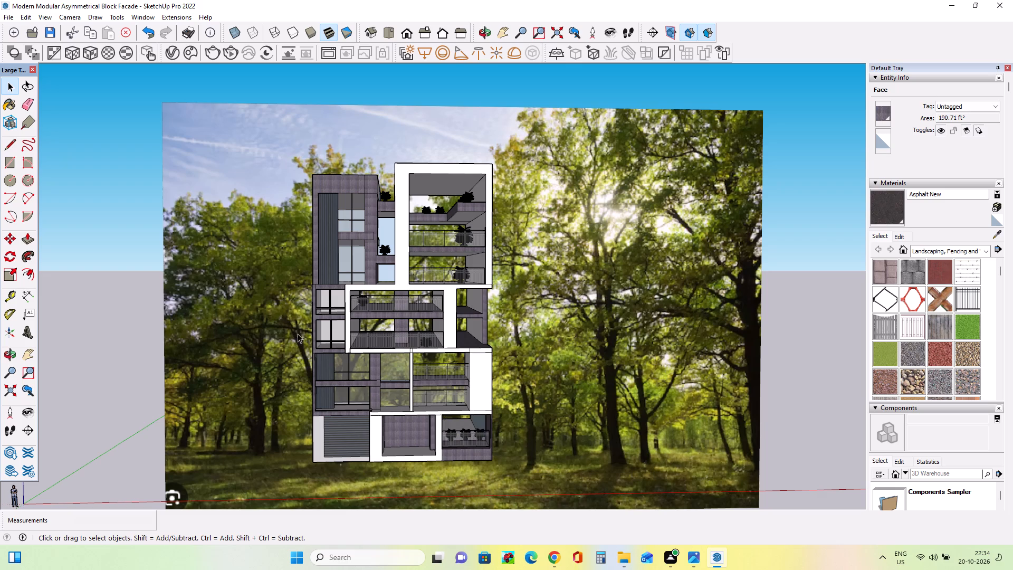
Delete the layered faces behind both stacked windows at the left end of the middle block.
click(339, 304)
key(Delete)
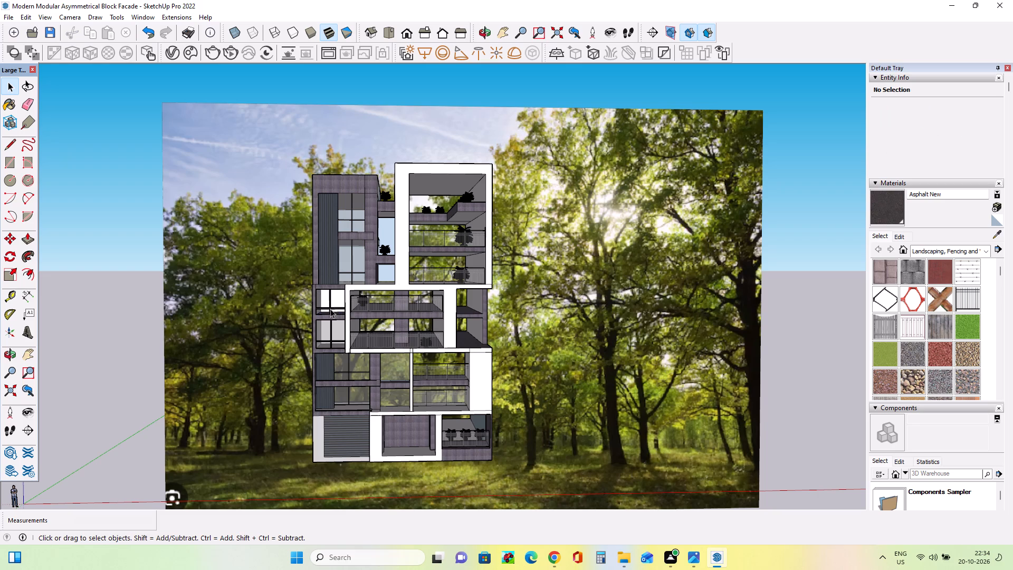
click(337, 302)
key(Delete)
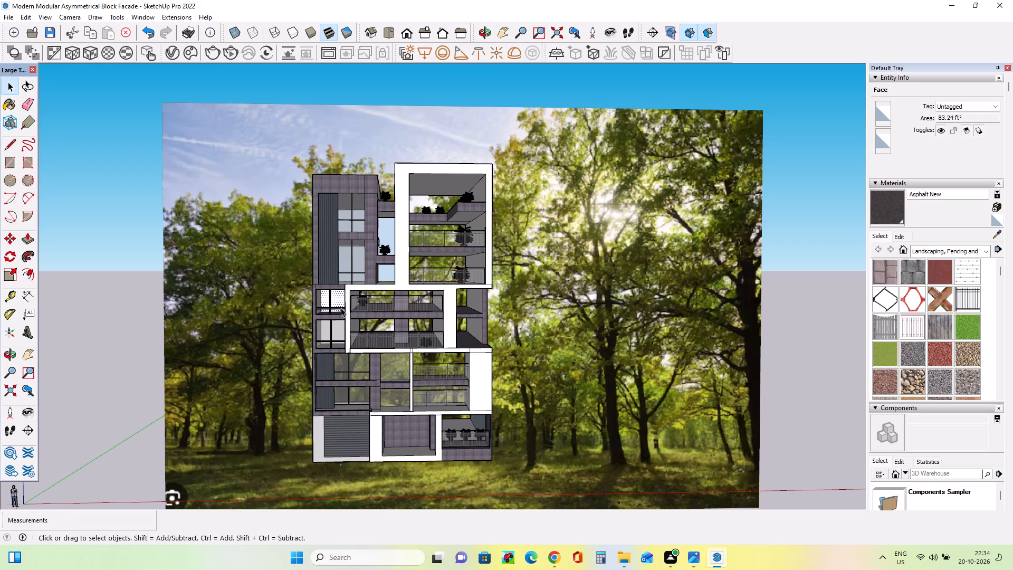
click(337, 328)
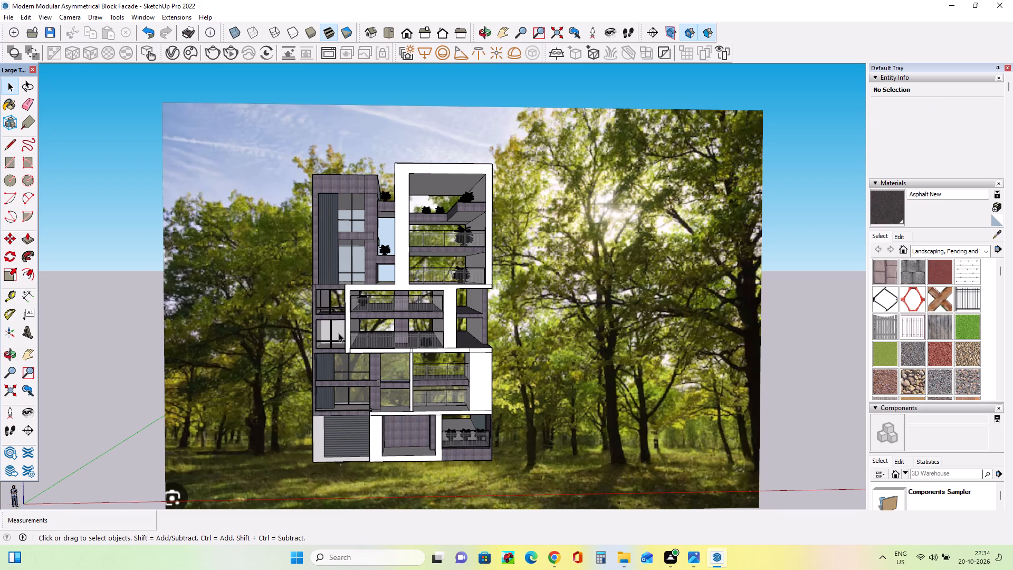
key(Delete)
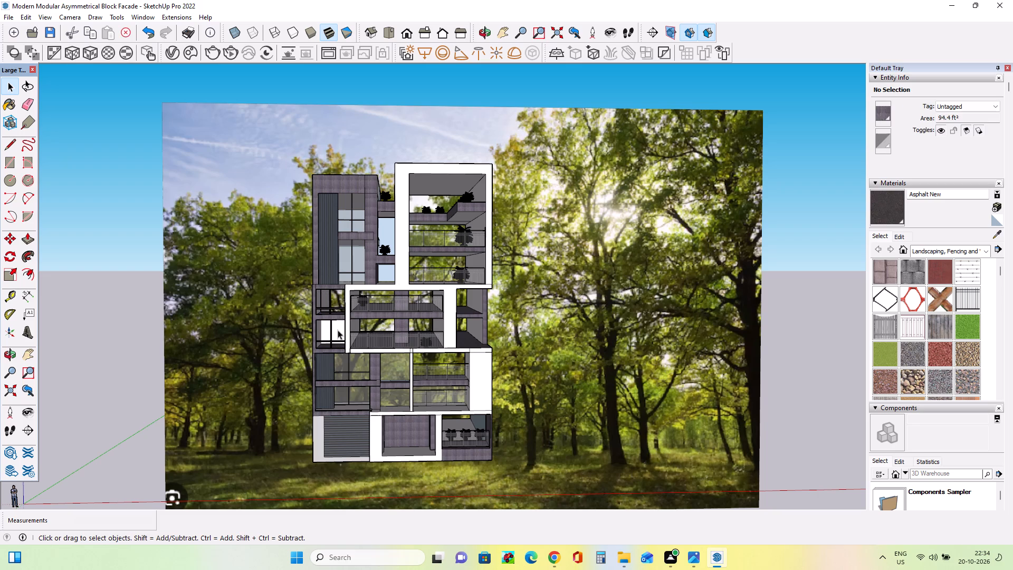
click(338, 330)
key(Delete)
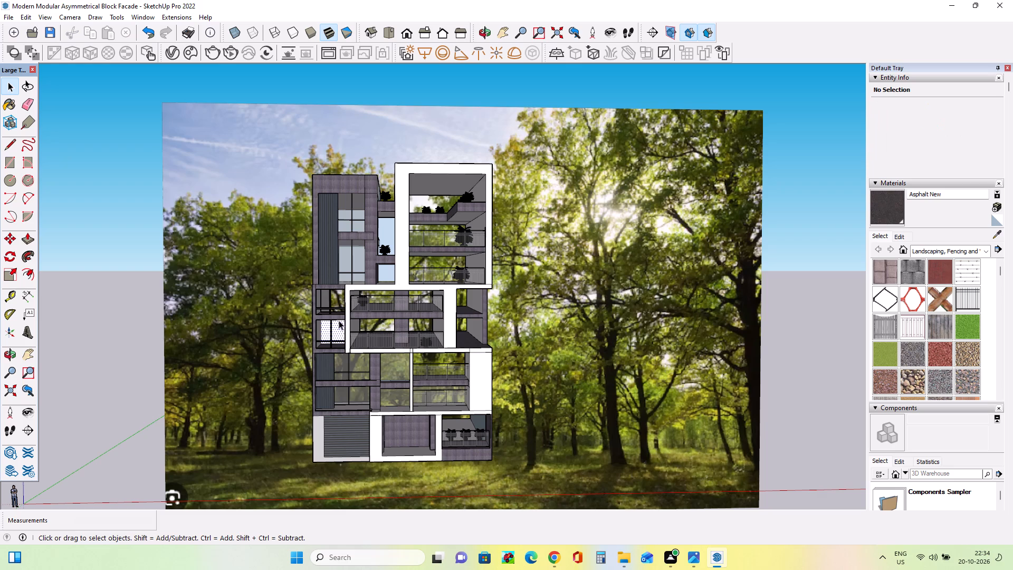
Delete the two layered back faces behind the stacked windows of the dark textured upper block, opening them to the forest.
click(361, 205)
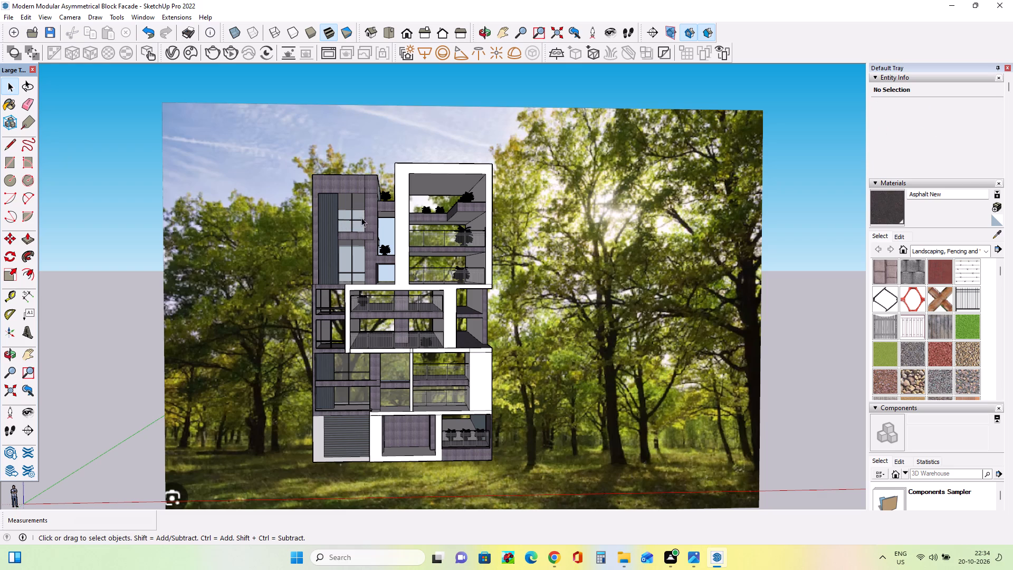
key(Delete)
click(357, 213)
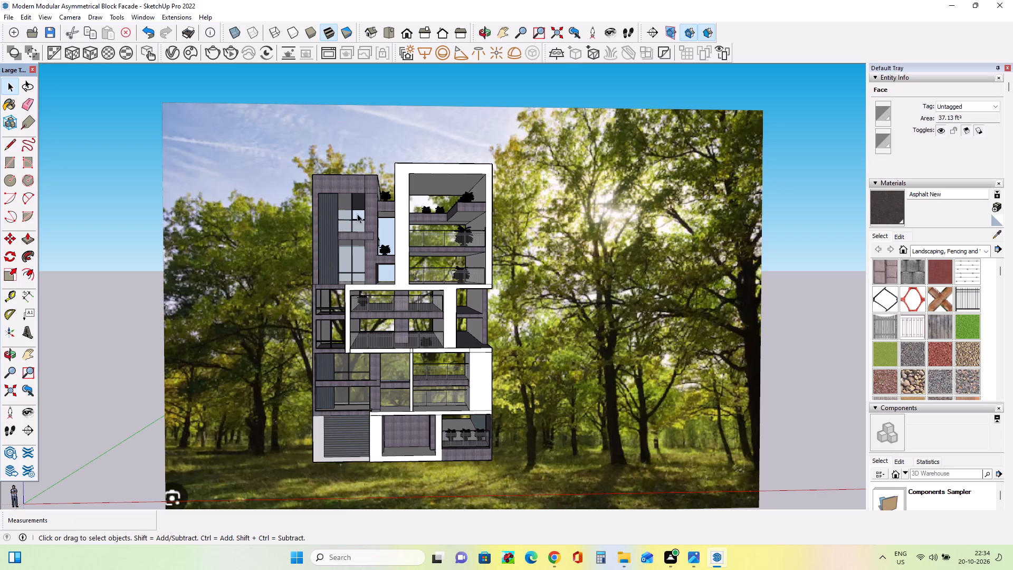
key(Delete)
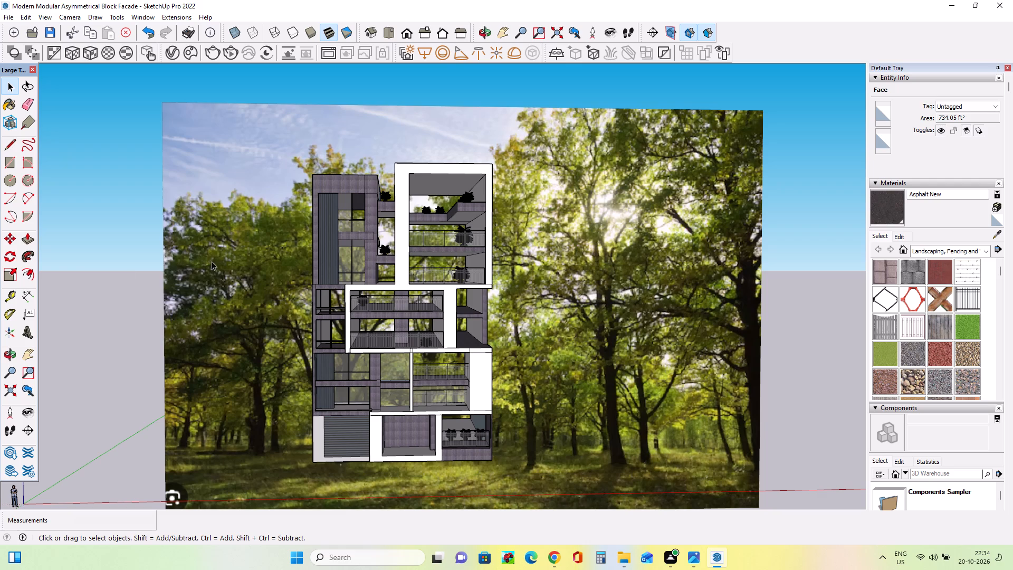
Draw a rectangle about 9' 9" by 8' 6" closing the upper window opening at the left end of the middle block.
click(13, 167)
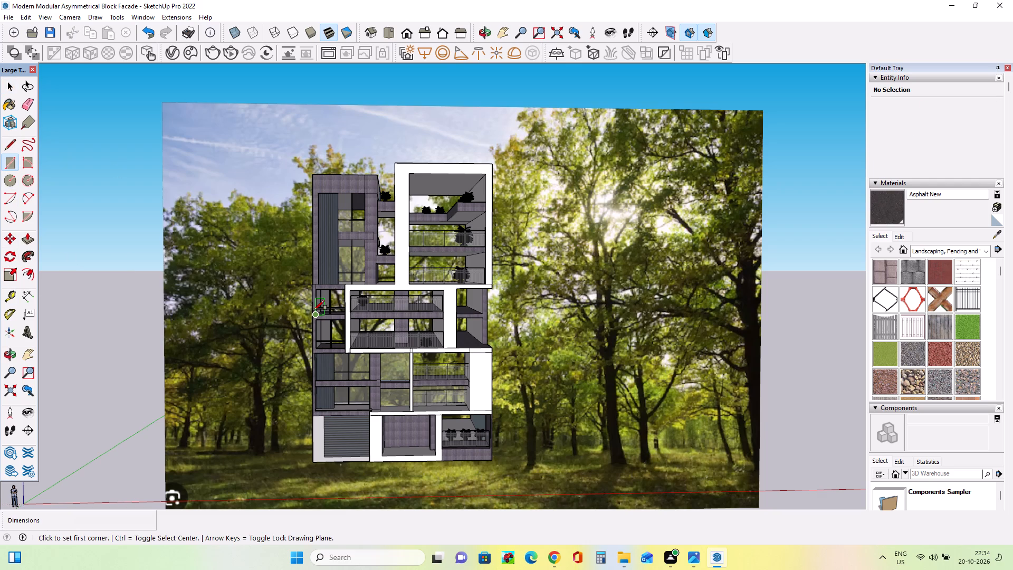
click(317, 314)
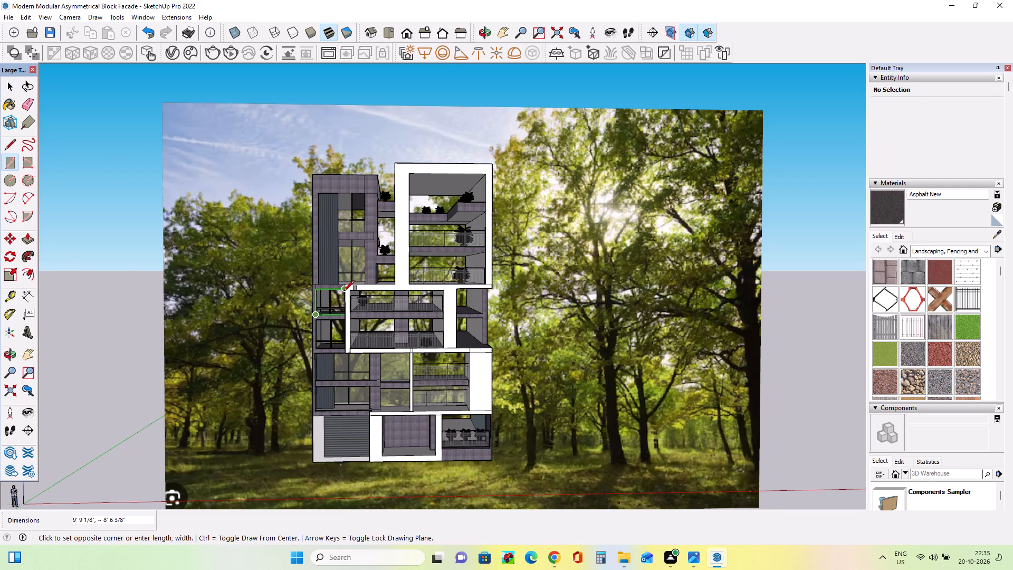
click(344, 291)
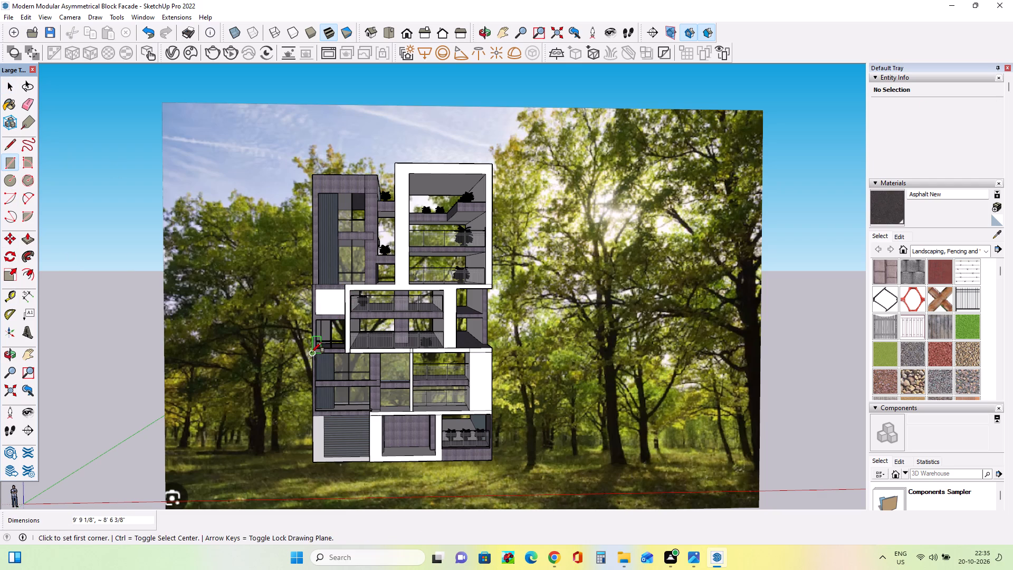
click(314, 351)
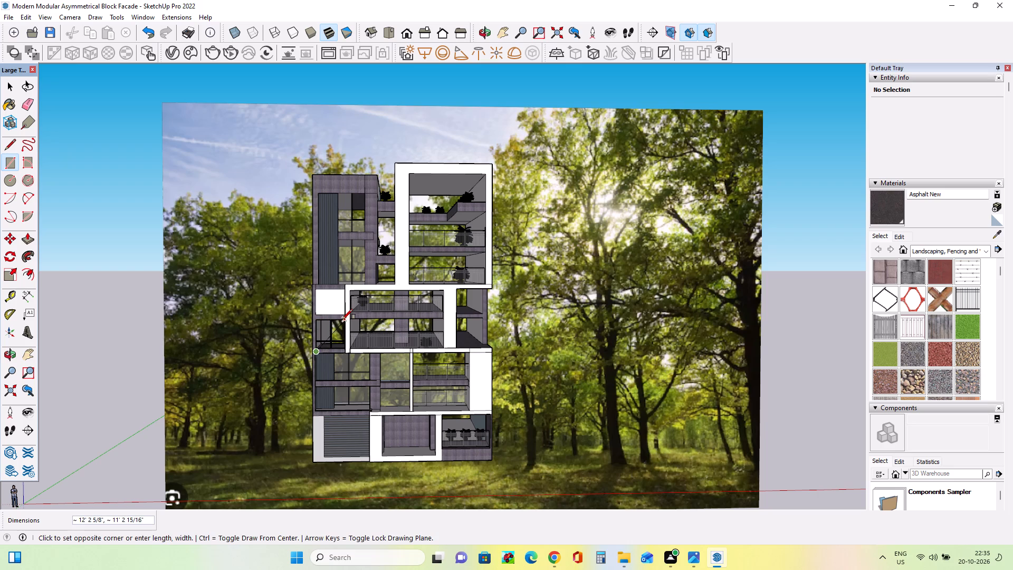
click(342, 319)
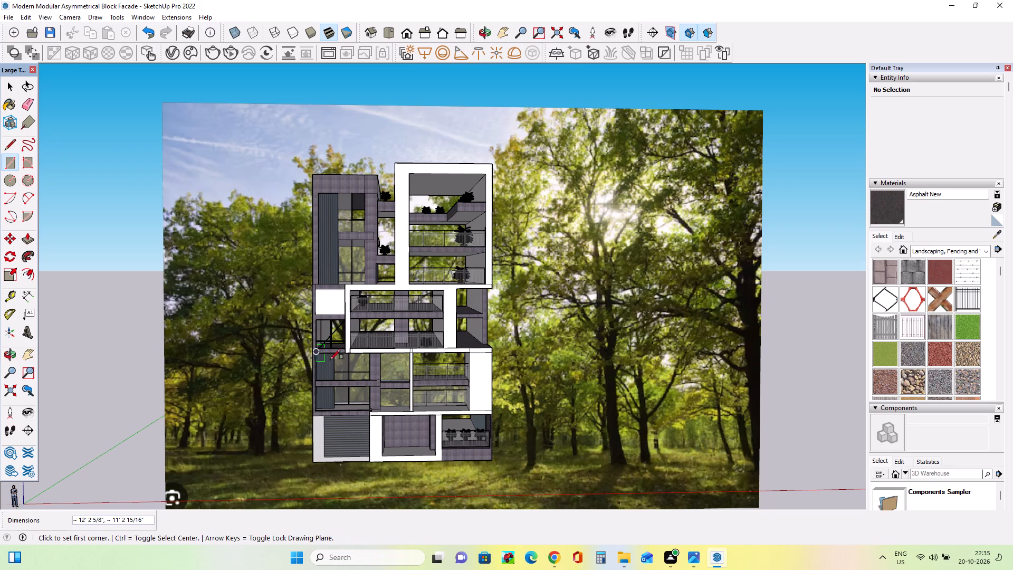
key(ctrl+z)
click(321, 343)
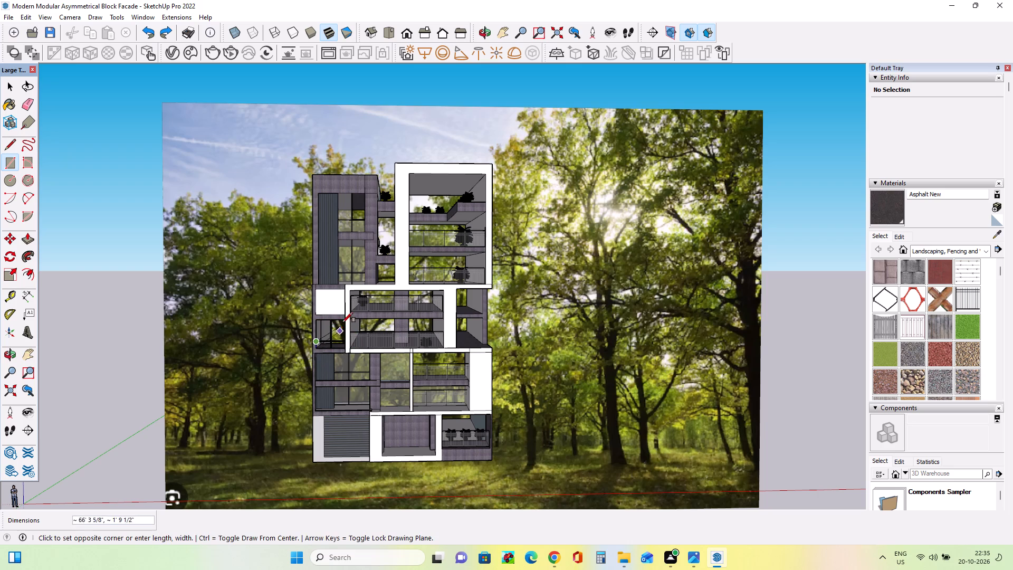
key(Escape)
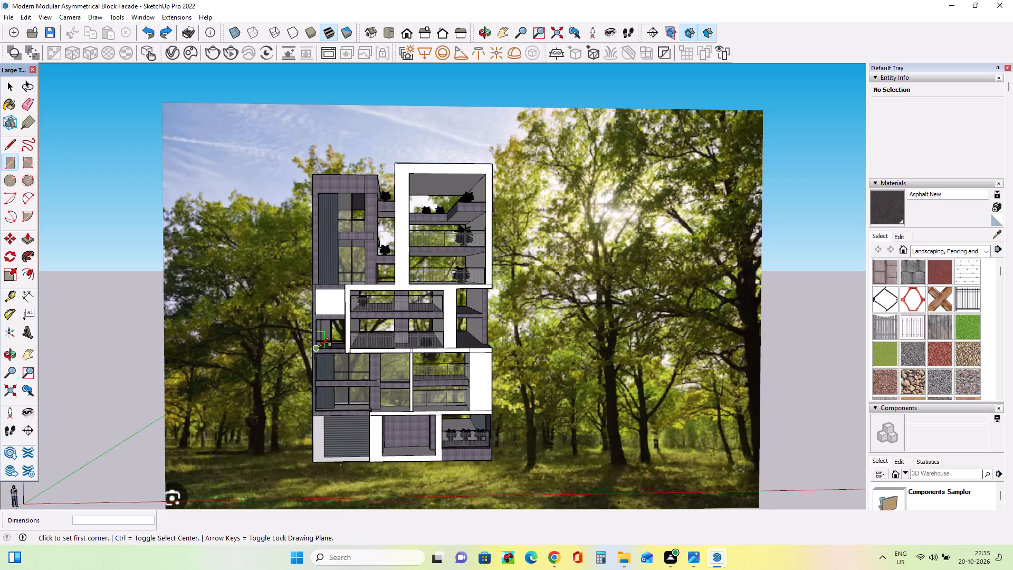
Draw a rectangle closing the lower window opening at the left end of the middle block.
click(319, 347)
click(343, 321)
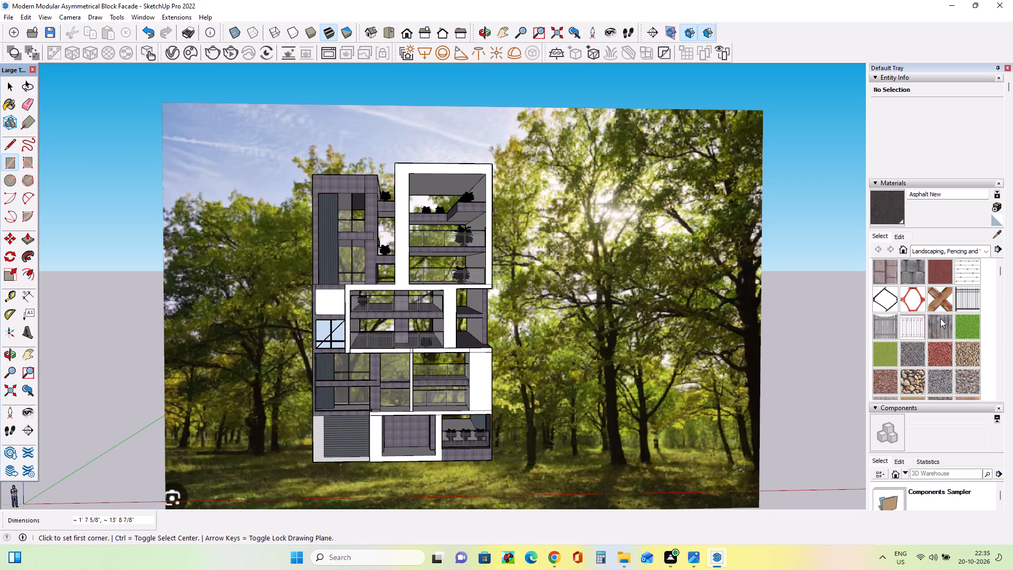
Paint the new faces in both stacked window openings with the in-model material Translucent Glass Gray.
scroll(940, 318, down, 3)
scroll(940, 313, up, 3)
click(942, 244)
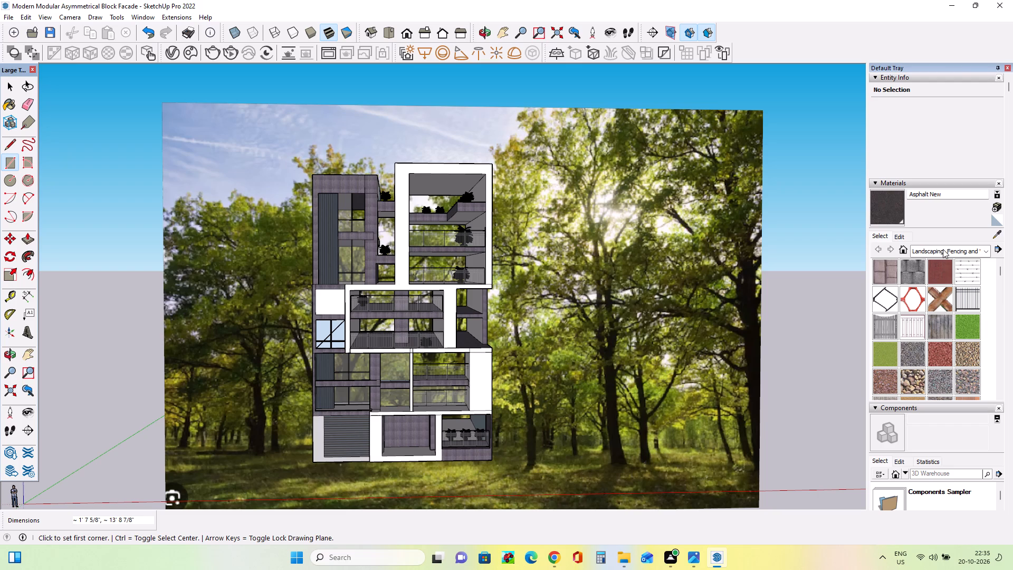
click(943, 249)
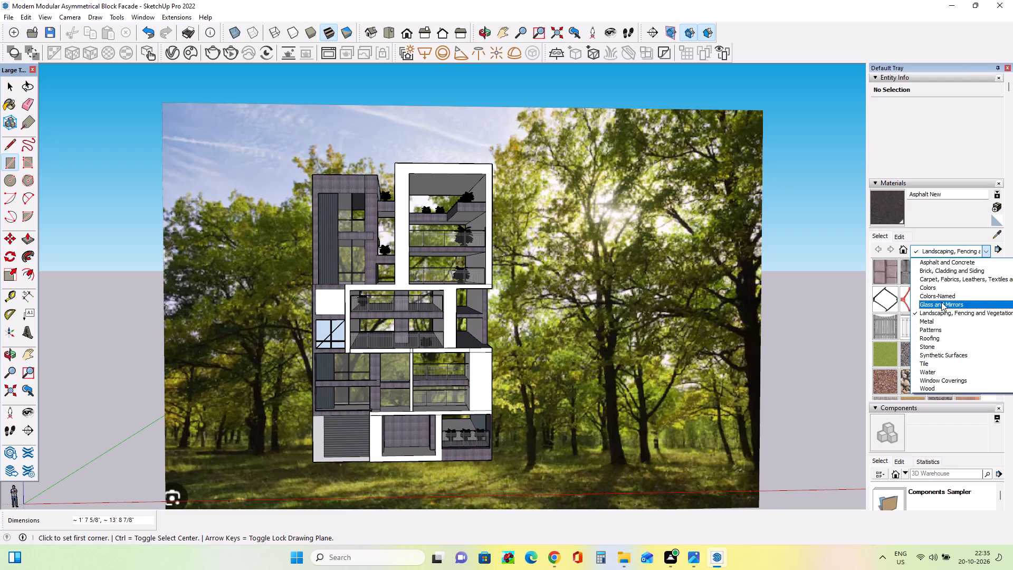
scroll(934, 267, up, 6)
click(933, 257)
scroll(933, 257, up, 1)
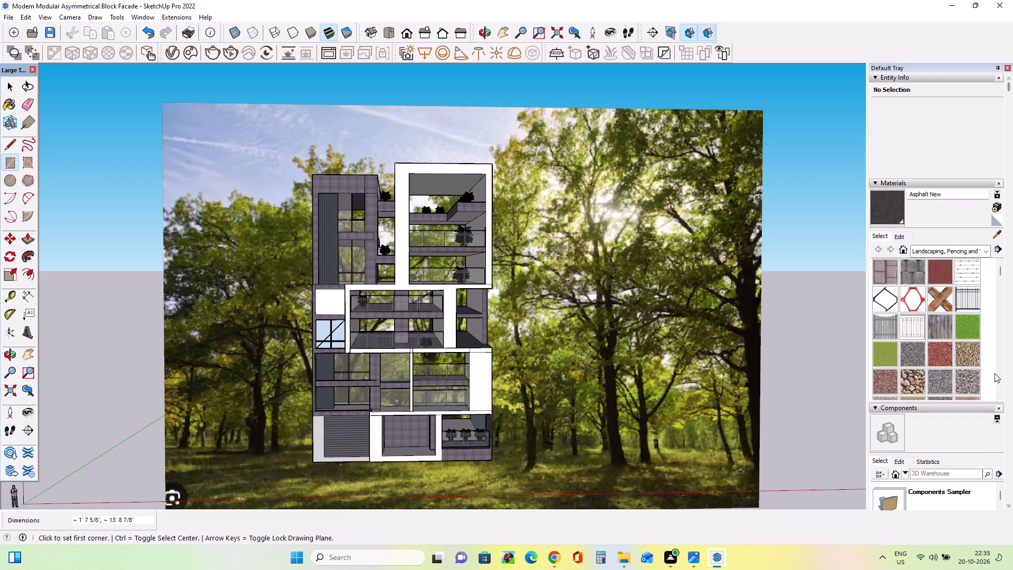
click(924, 256)
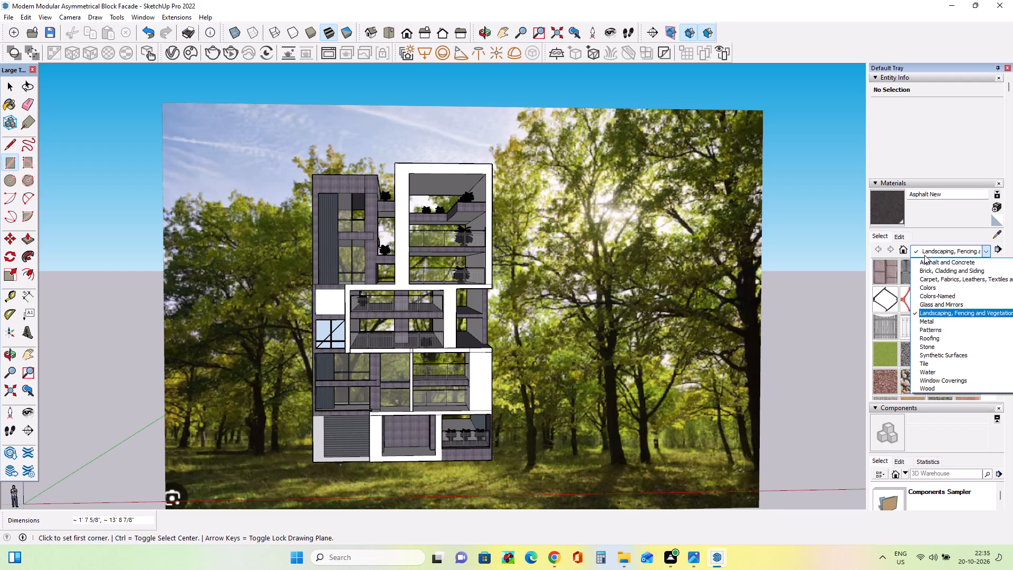
scroll(926, 271, up, 6)
scroll(929, 287, down, 1)
scroll(929, 287, up, 5)
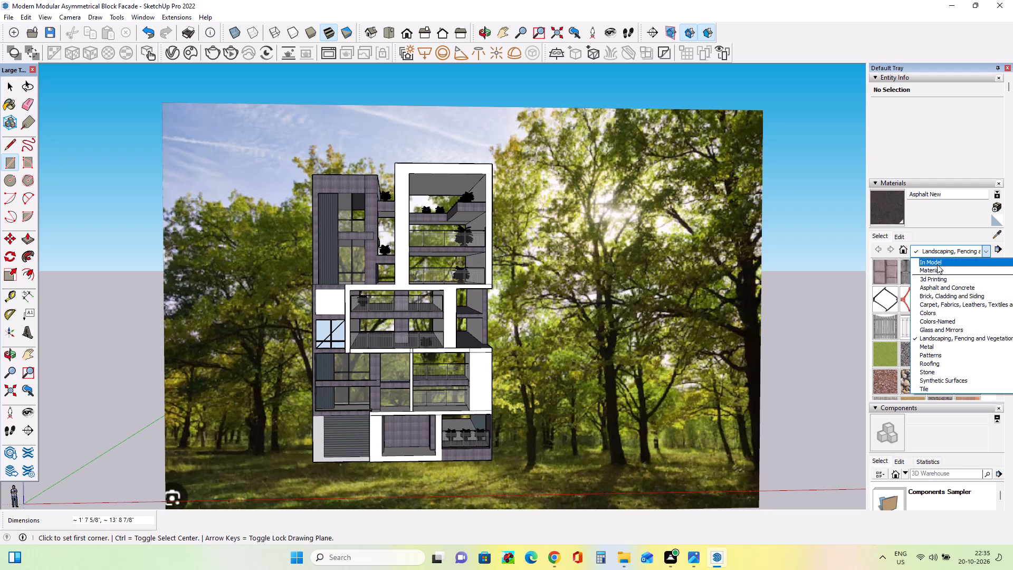
click(937, 264)
scroll(951, 351, down, 4)
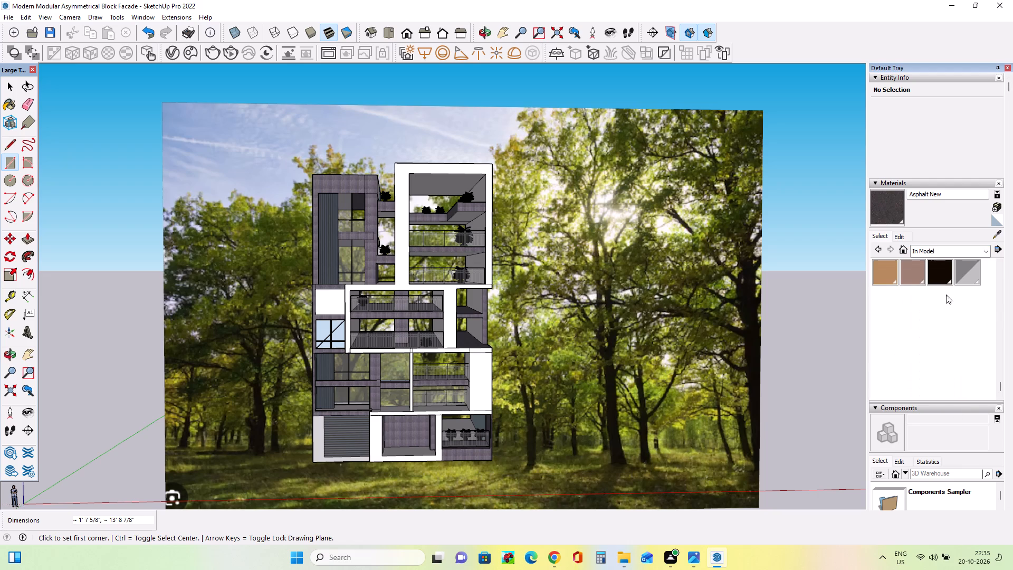
click(964, 268)
click(327, 330)
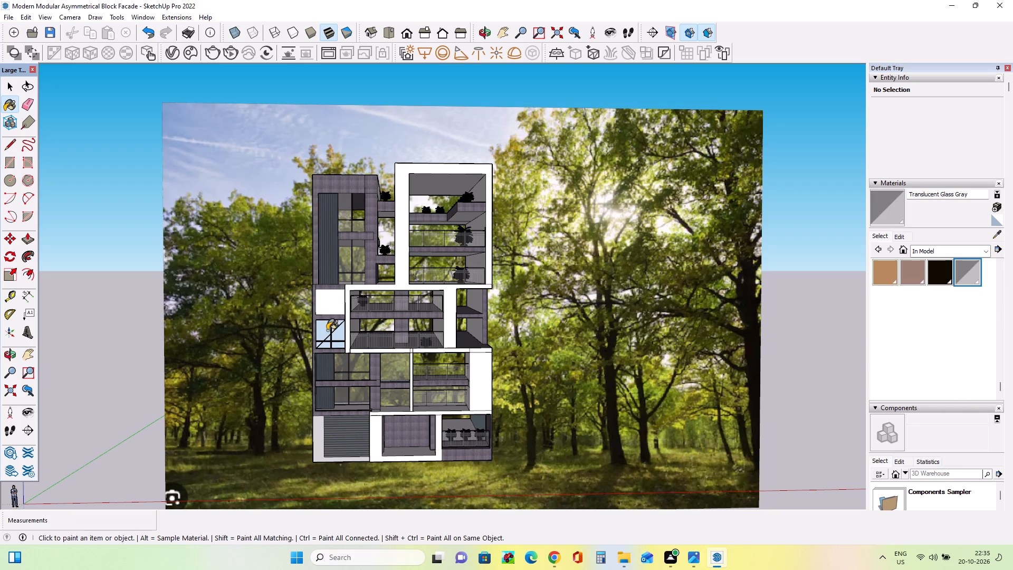
click(335, 308)
click(341, 330)
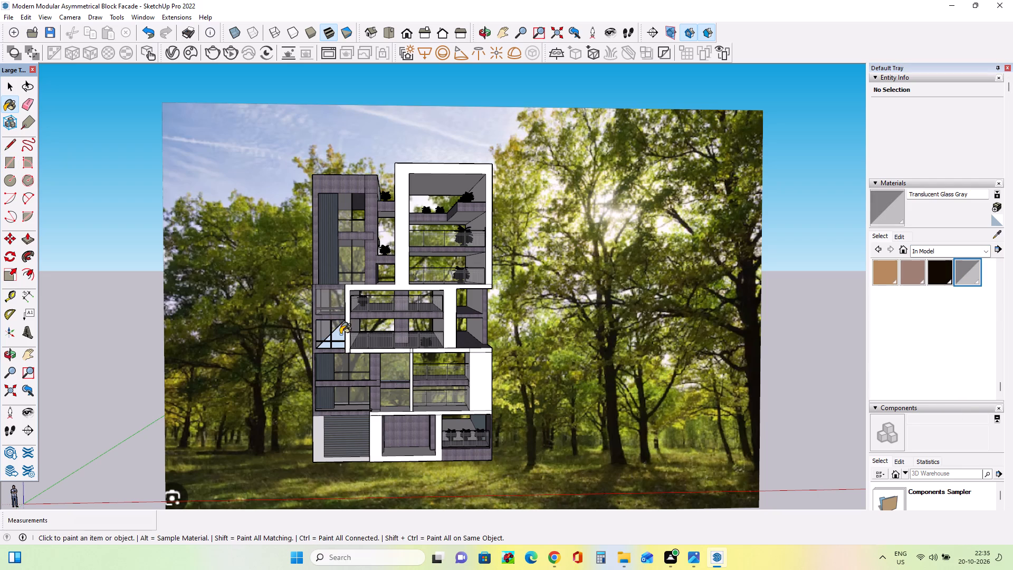
Erase the stray diagonal edge across the lower window at the left end of the middle block.
scroll(324, 349, up, 20)
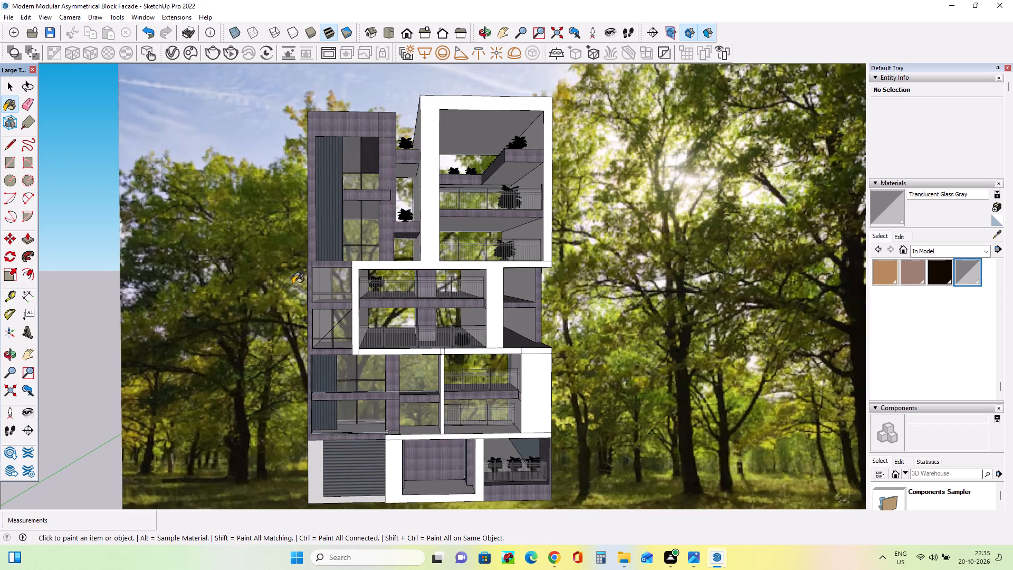
click(25, 99)
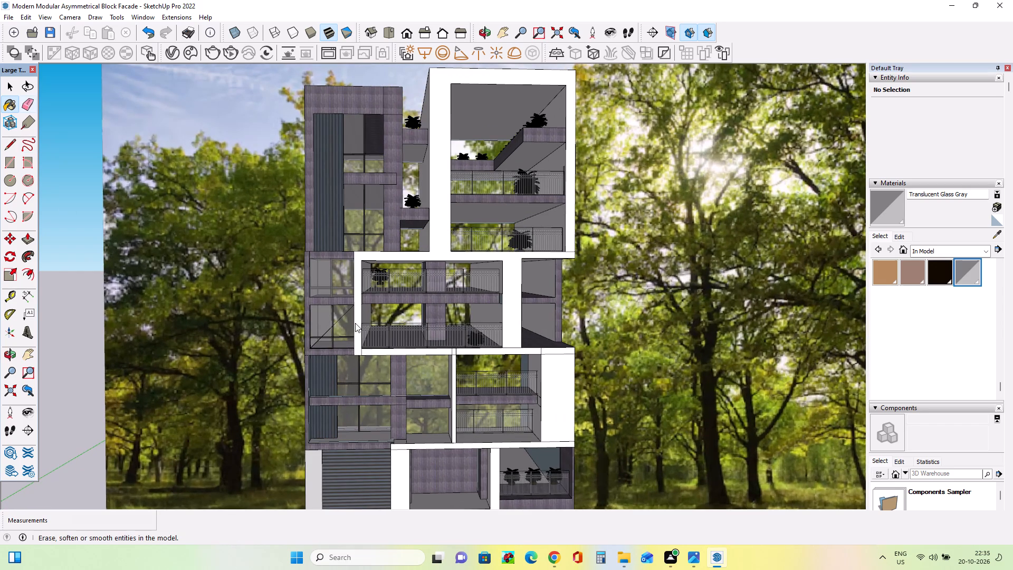
click(342, 316)
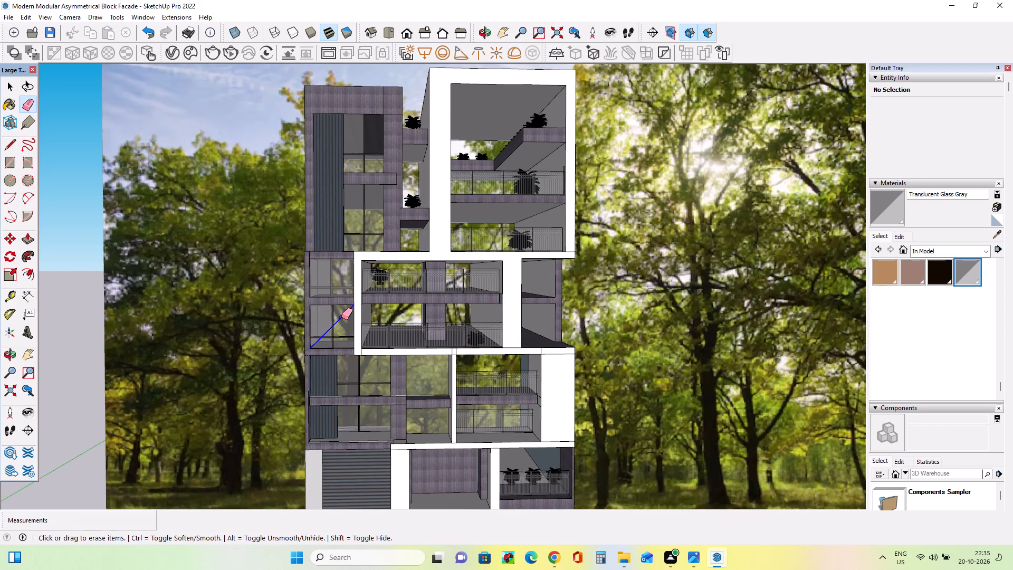
Save the model with the whole building and forest backdrop framed in view.
scroll(384, 348, down, 1)
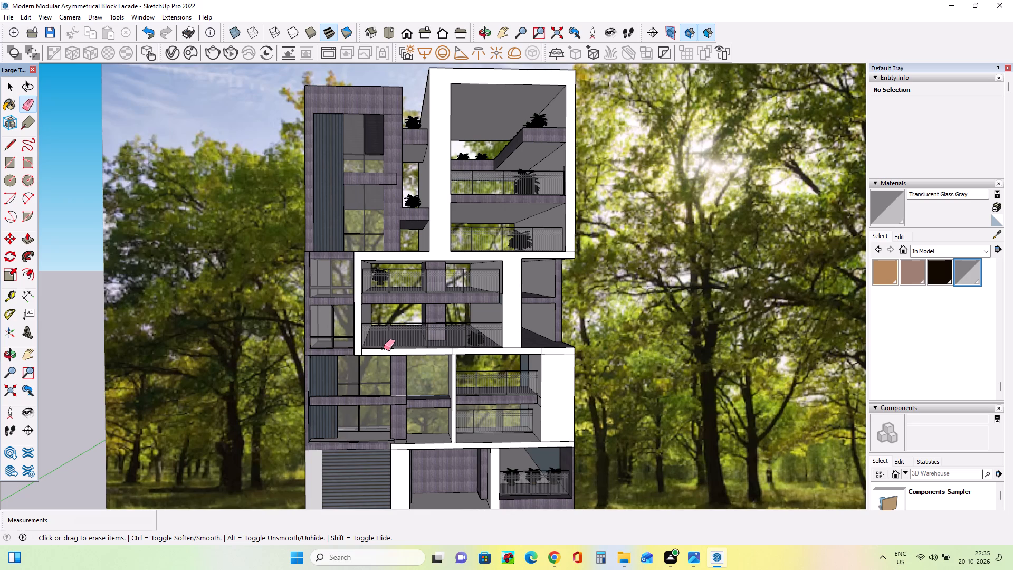
scroll(382, 348, down, 8)
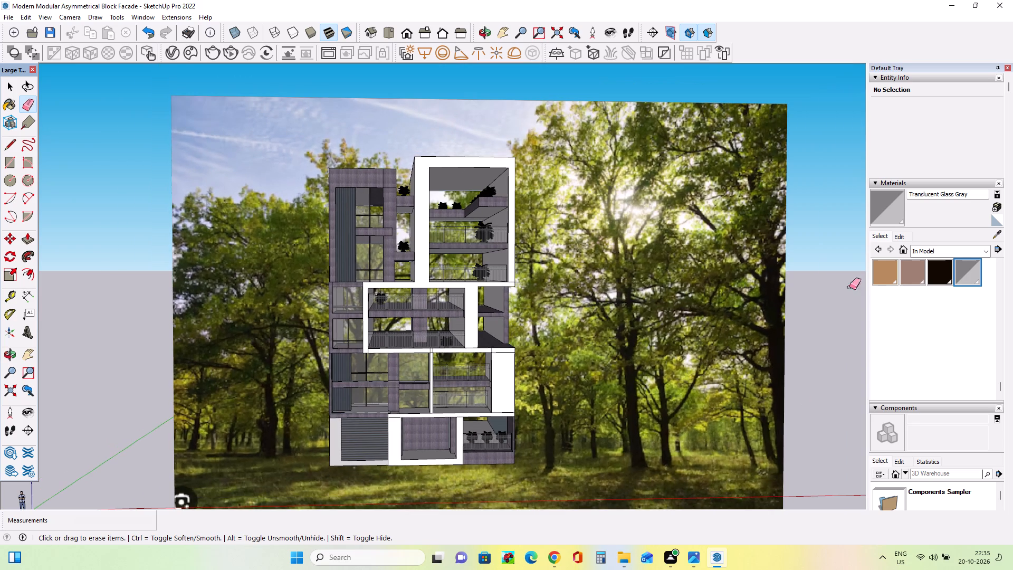
key(ctrl+s)
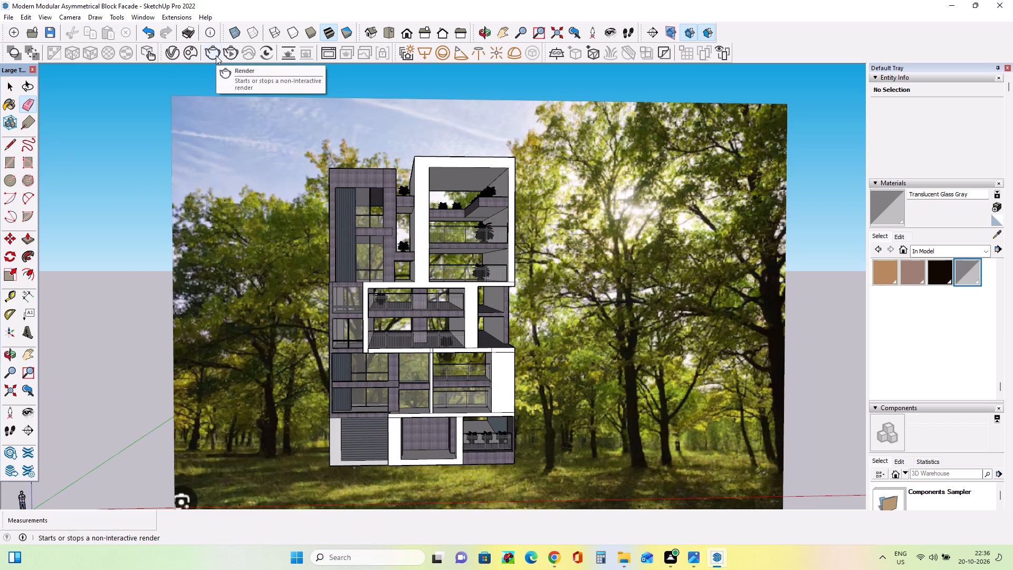
Start a non-interactive V-Ray render of the building against the forest photo.
click(216, 55)
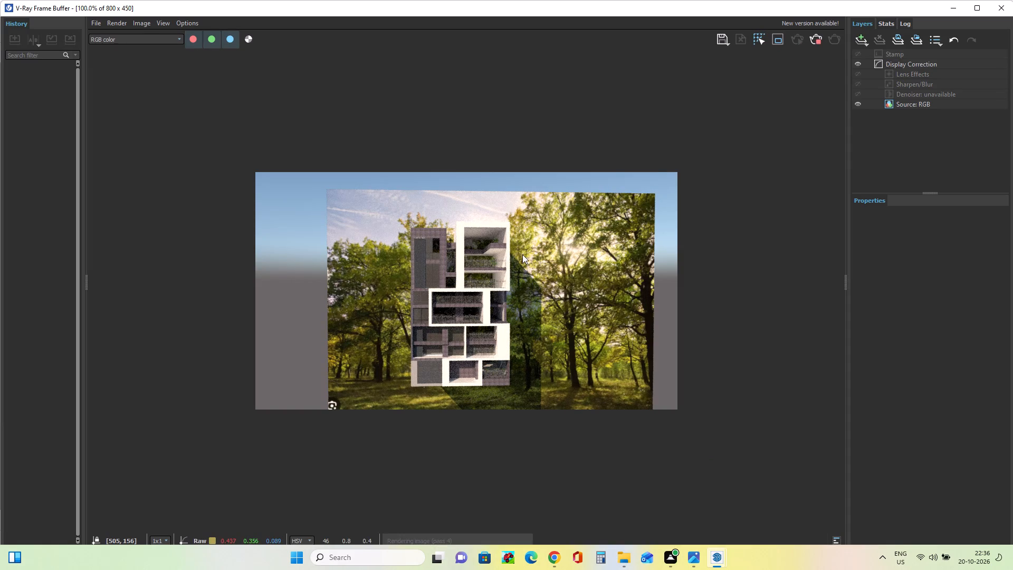
Add an Exposure correction layer to the render and set its exposure to about 0.680.
scroll(522, 254, up, 1)
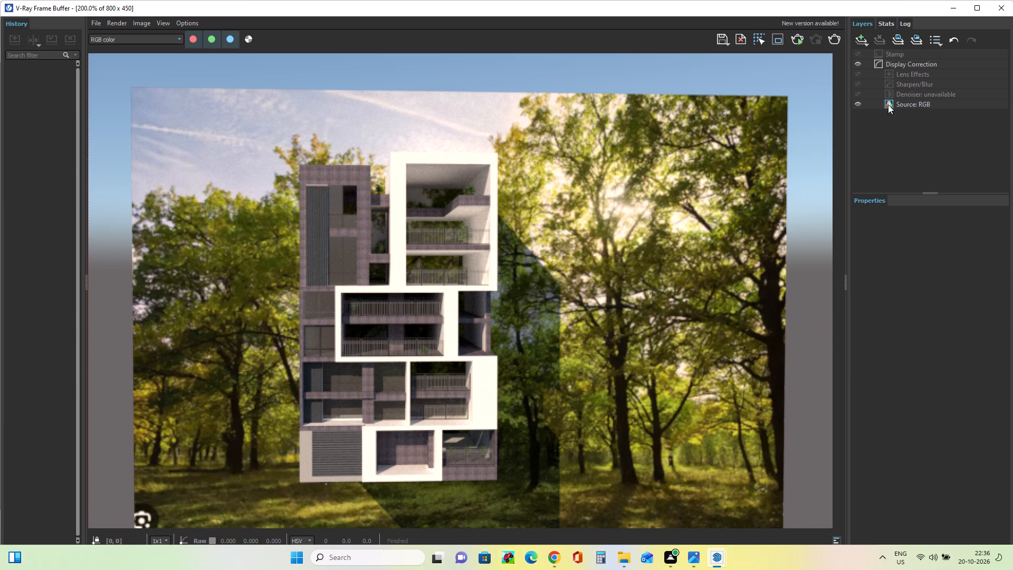
click(855, 36)
click(886, 139)
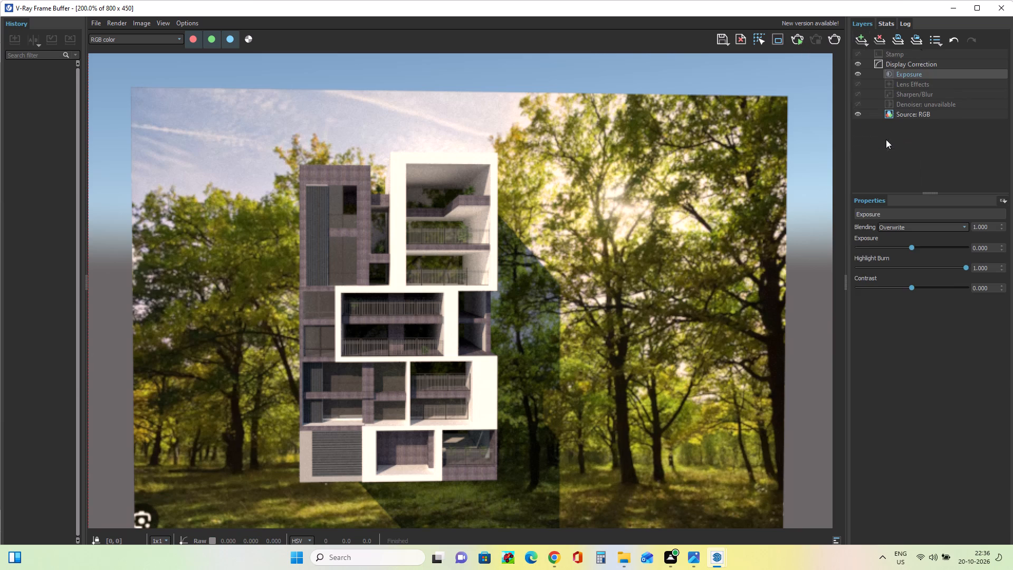
drag(911, 246, 929, 243)
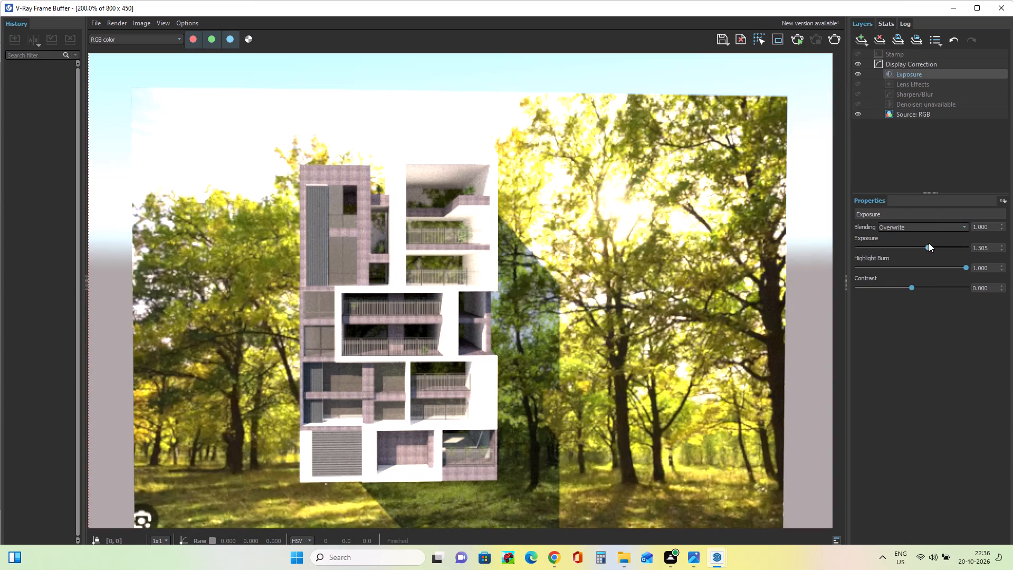
drag(929, 243, 920, 243)
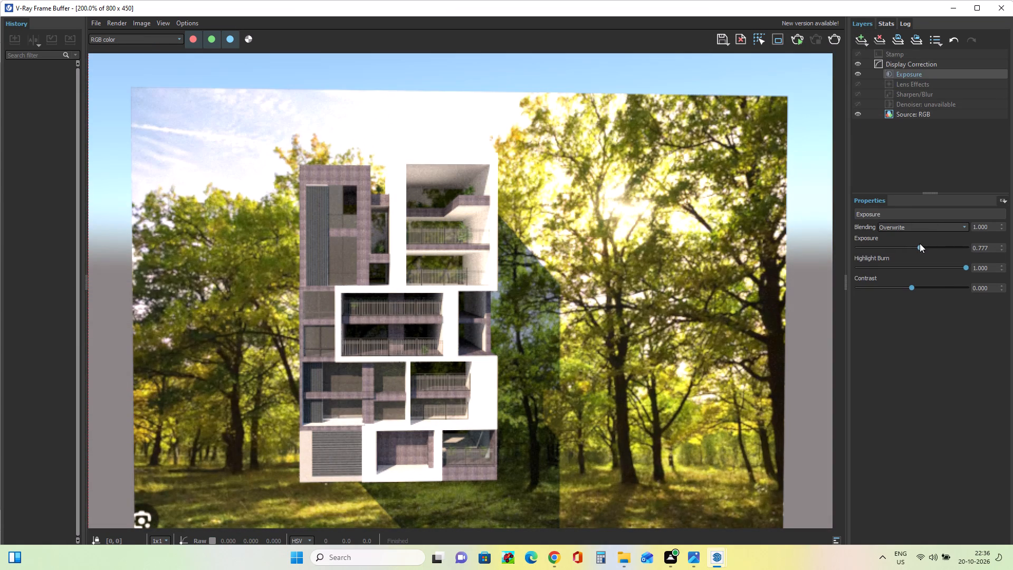
drag(920, 243, 922, 243)
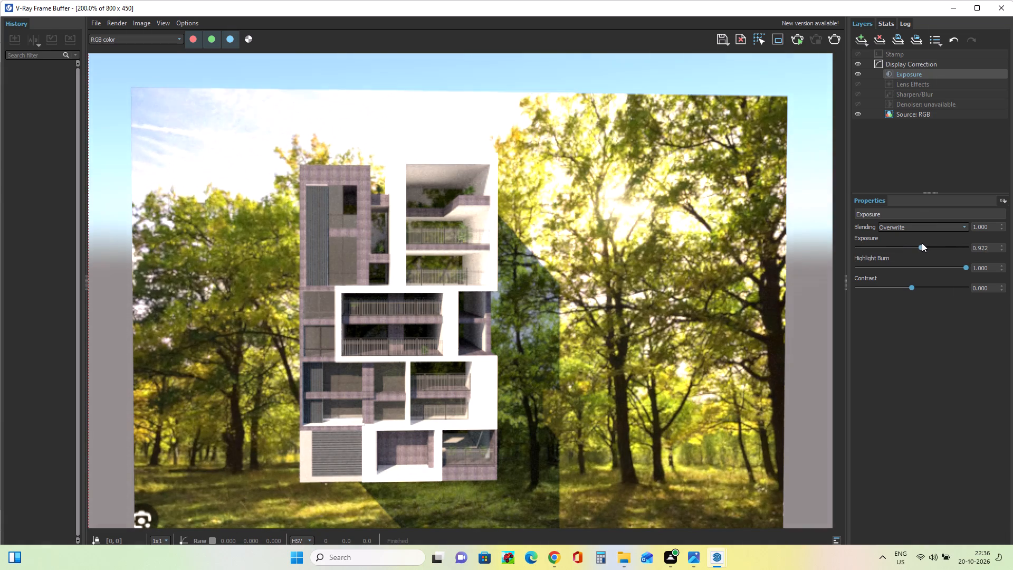
drag(922, 243, 919, 243)
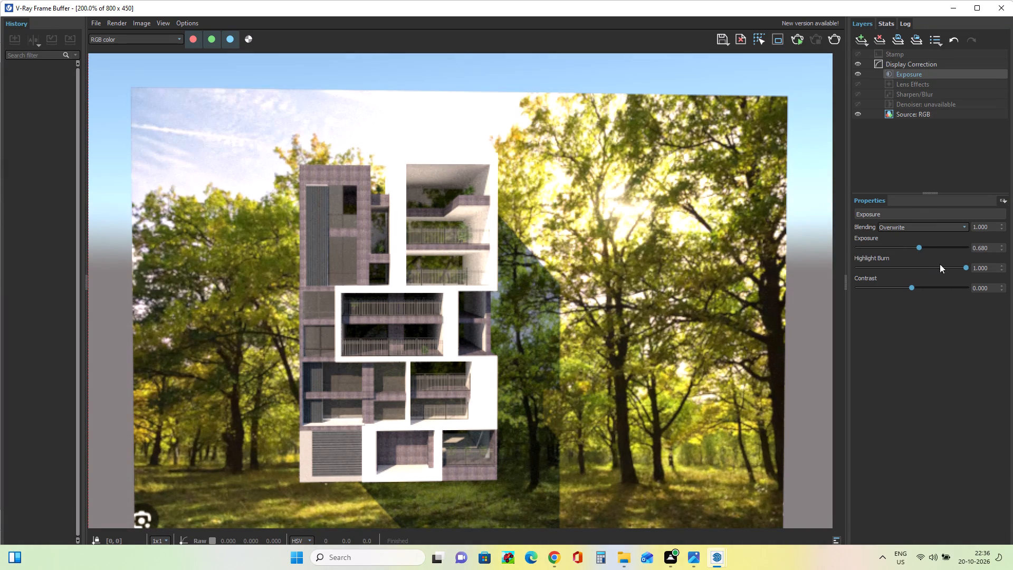
Lower the exposure correction's highlight burn to about 0.442.
drag(964, 264, 940, 267)
drag(940, 267, 908, 272)
drag(967, 267, 930, 271)
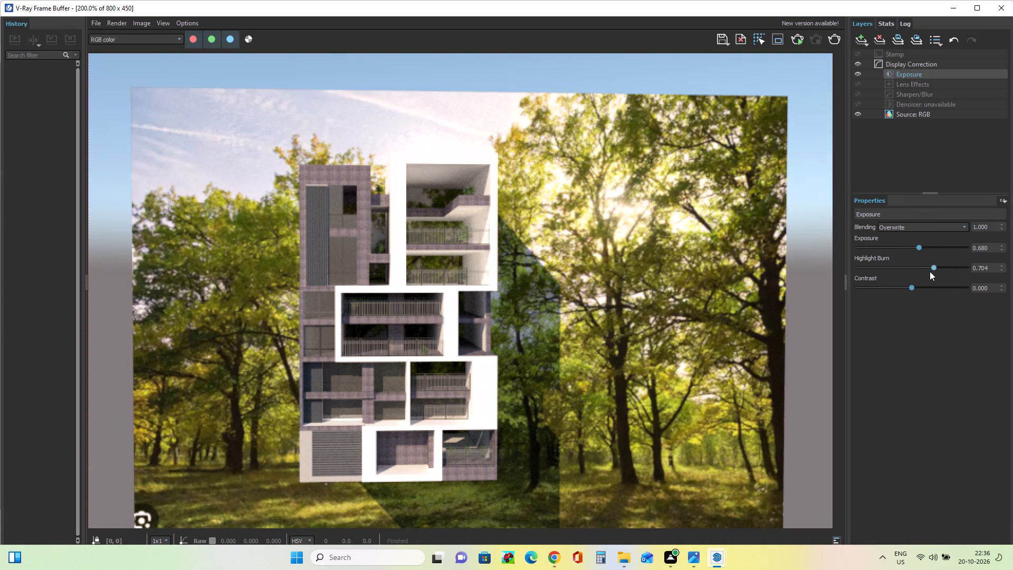
drag(930, 271, 910, 271)
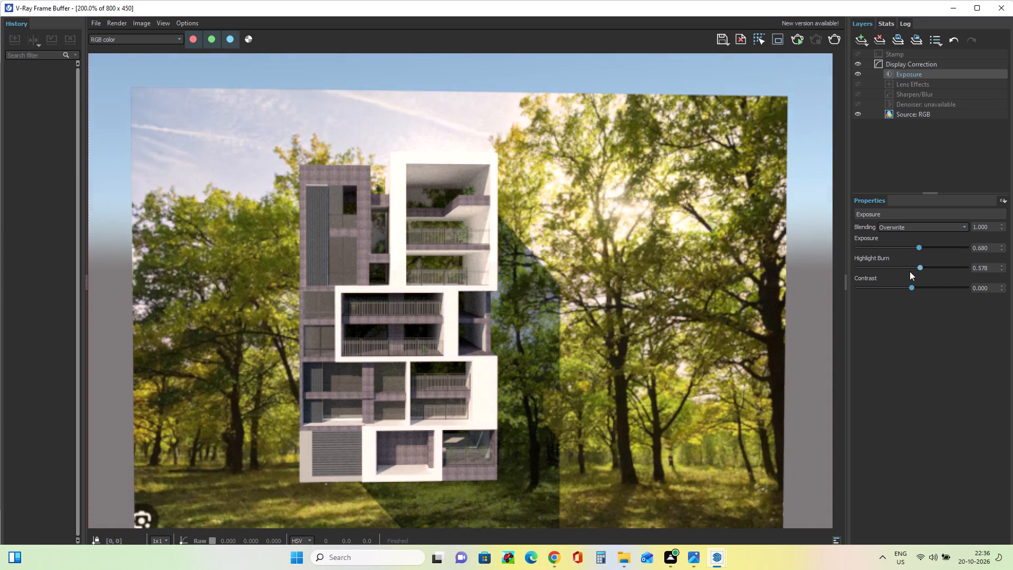
drag(910, 271, 905, 272)
Adjust the exposure correction's contrast to about 0.146.
drag(913, 289, 905, 290)
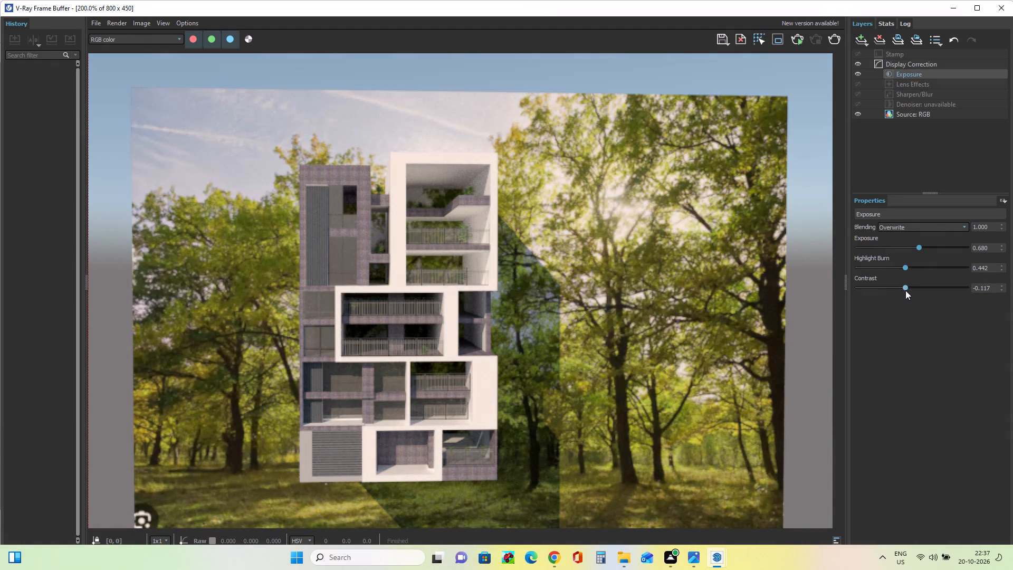
drag(905, 290, 910, 288)
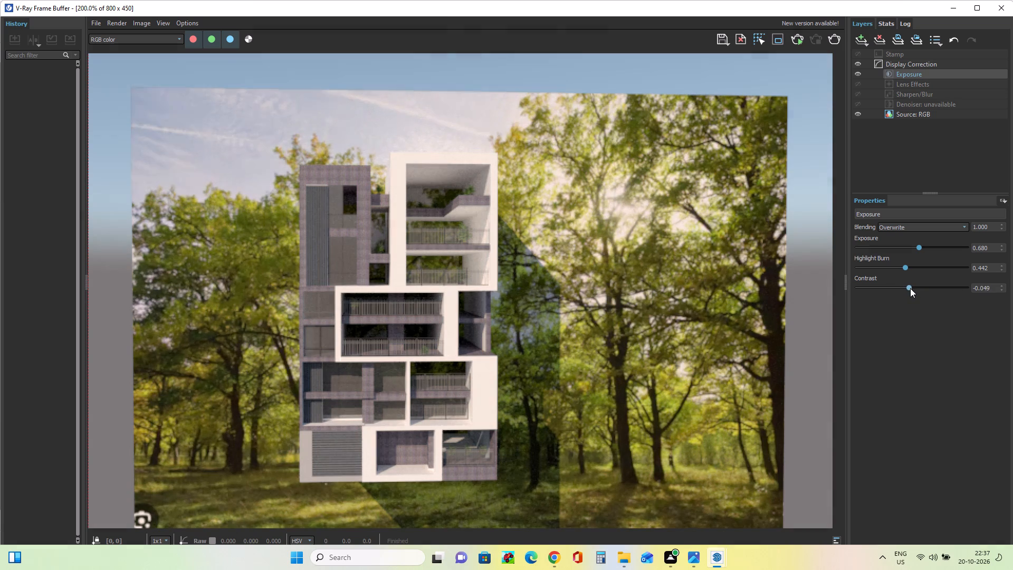
drag(910, 288, 917, 286)
drag(917, 286, 923, 285)
drag(923, 285, 920, 287)
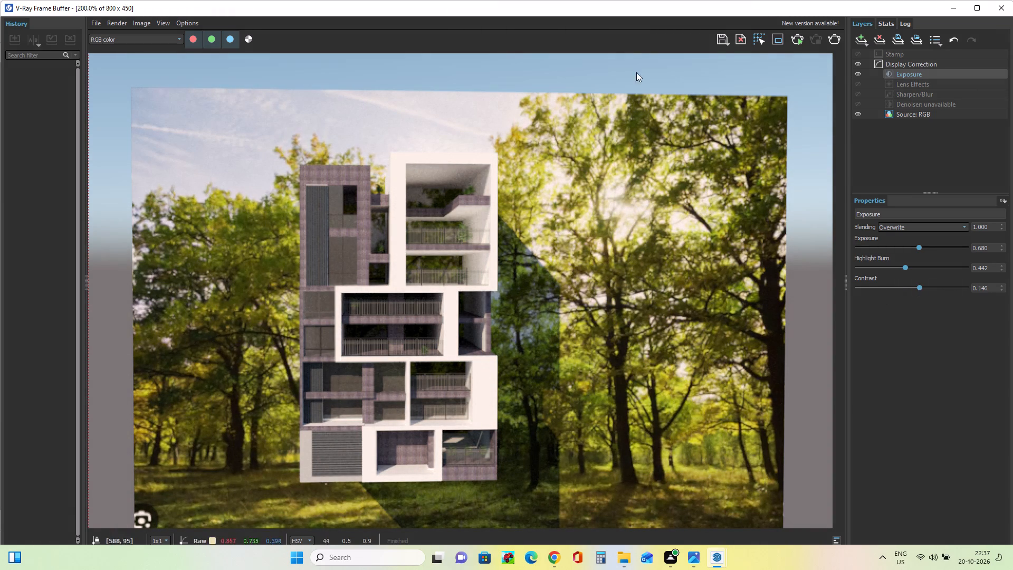
Switch to Snipping Tool and capture a rectangular snip of the rendered building with a margin of forest around it.
click(349, 552)
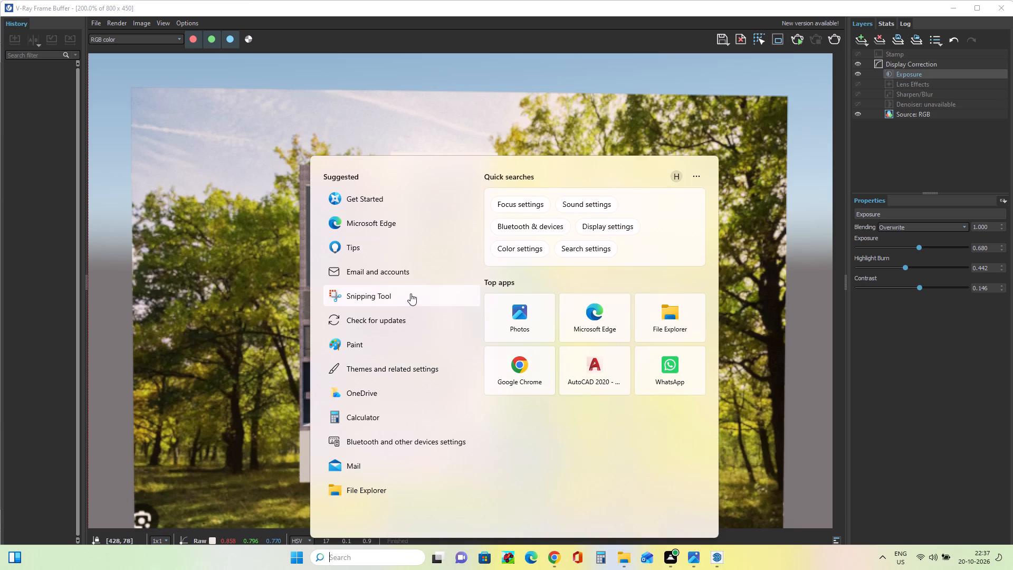
click(410, 293)
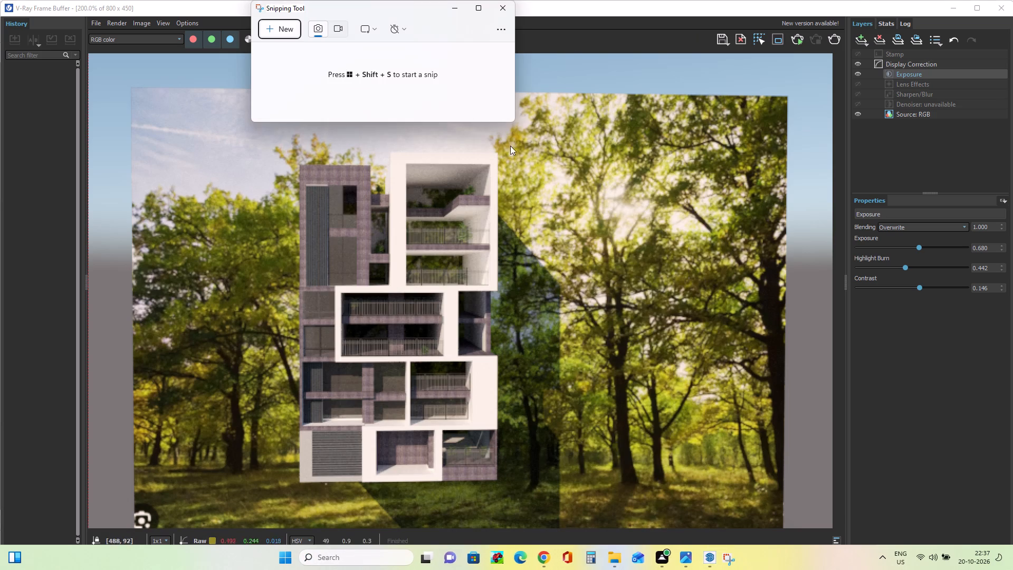
click(288, 34)
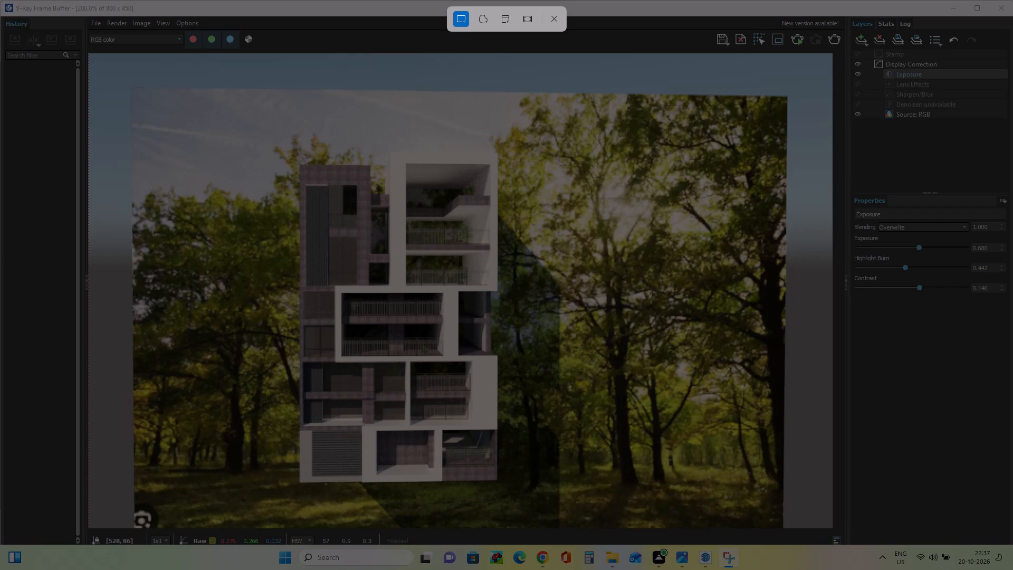
drag(521, 136, 263, 524)
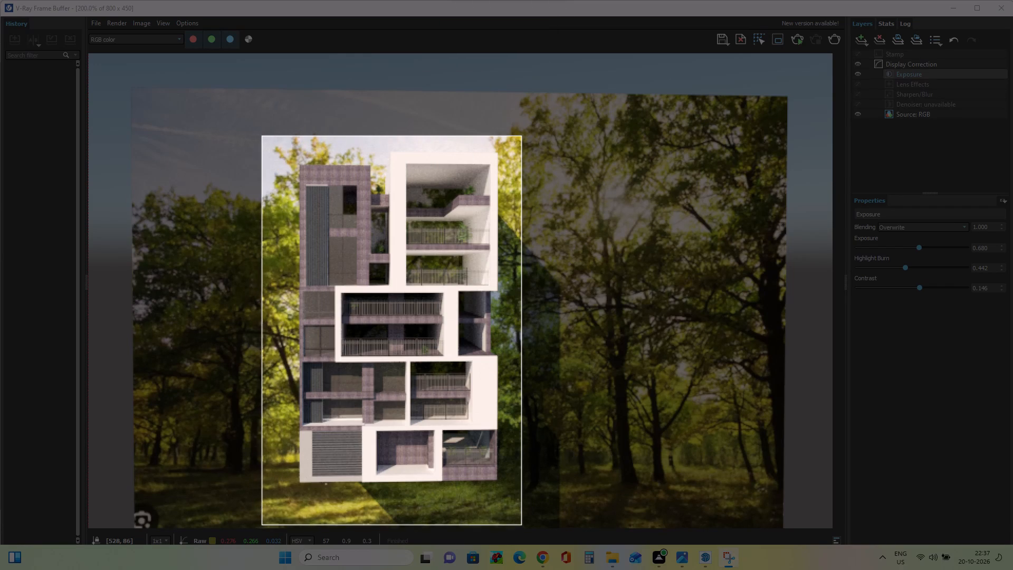
drag(263, 524, 261, 521)
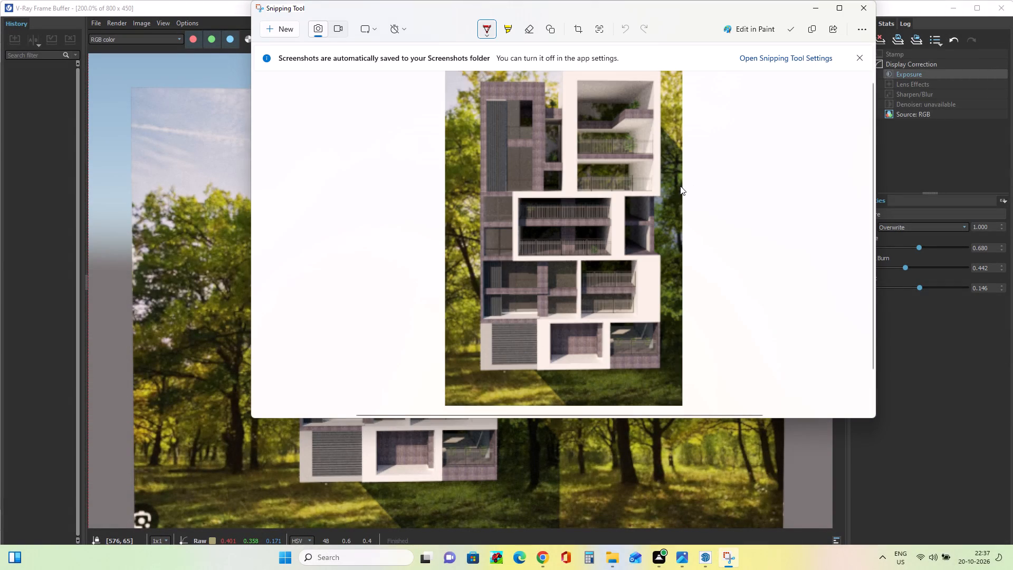
scroll(686, 264, up, 1)
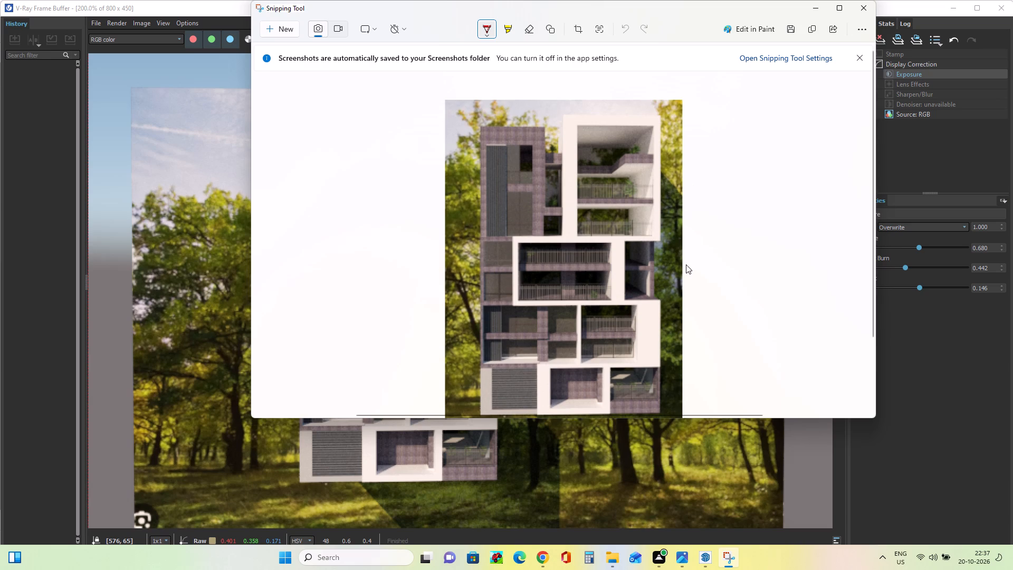
scroll(686, 264, down, 1)
scroll(686, 264, up, 1)
scroll(690, 198, down, 1)
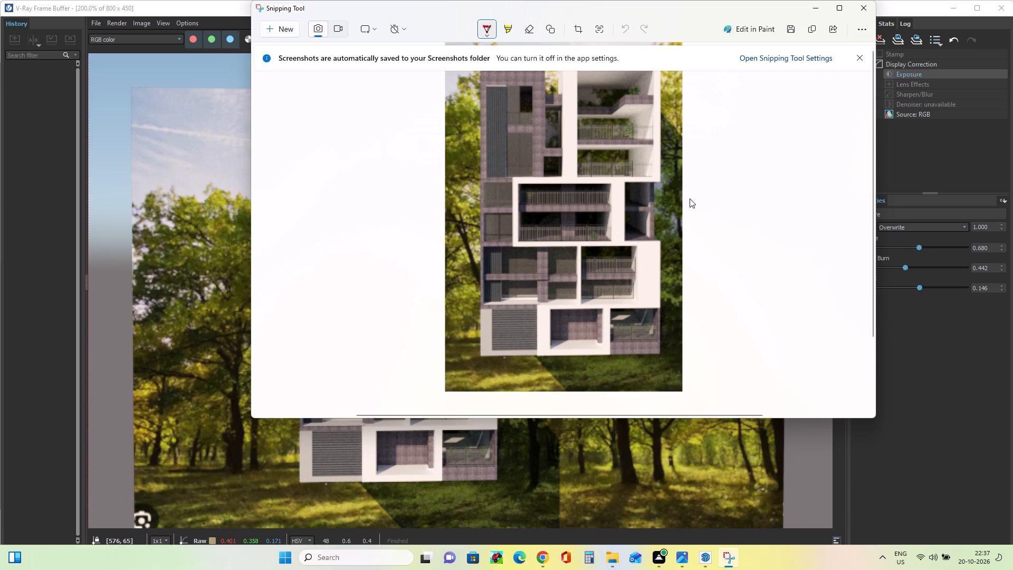
click(808, 8)
Return to the SketchUp model and draw a horizontal ground rectangle beneath the building, about 114' 11/16" by 89' 9 1/2".
click(950, 7)
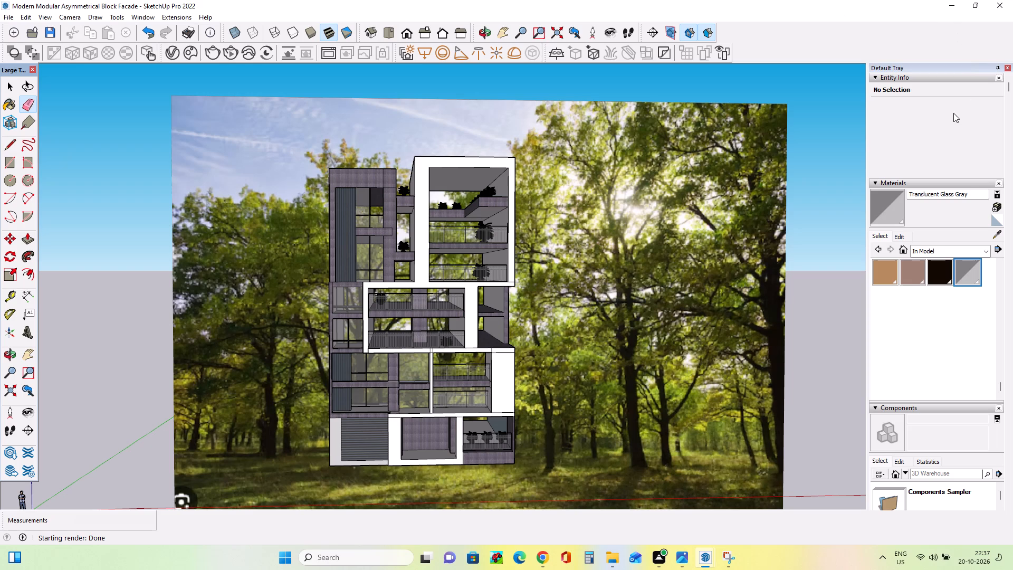
middle_drag(654, 322, 670, 251)
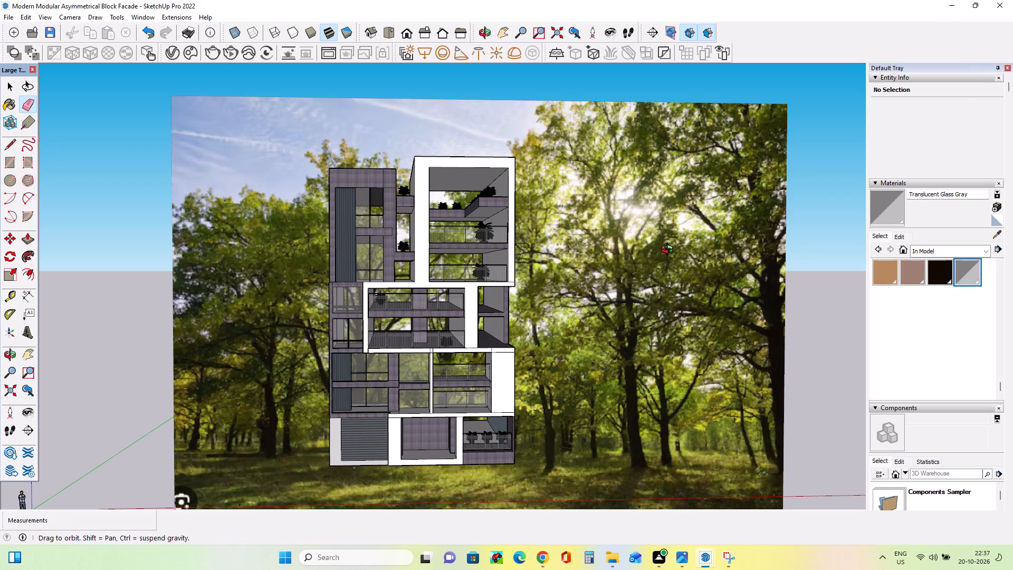
scroll(670, 260, down, 4)
middle_drag(574, 351, 576, 326)
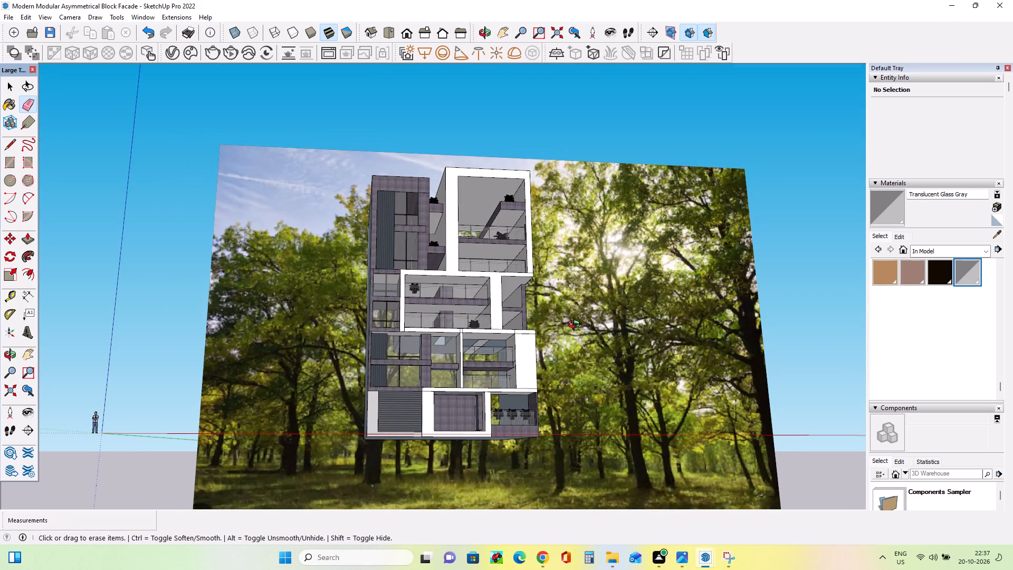
middle_drag(576, 326, 588, 267)
middle_drag(595, 307, 594, 296)
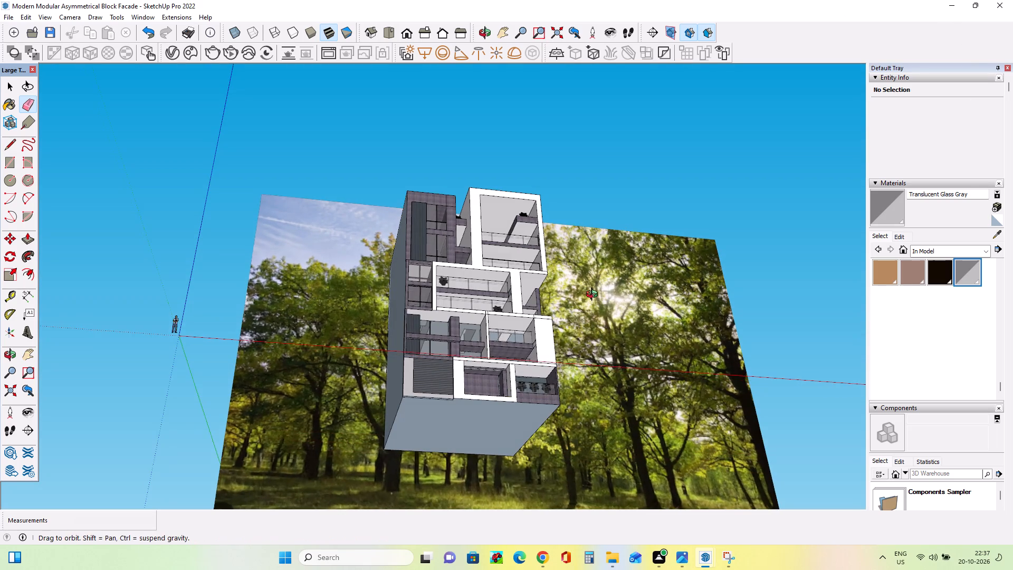
middle_drag(594, 296, 606, 225)
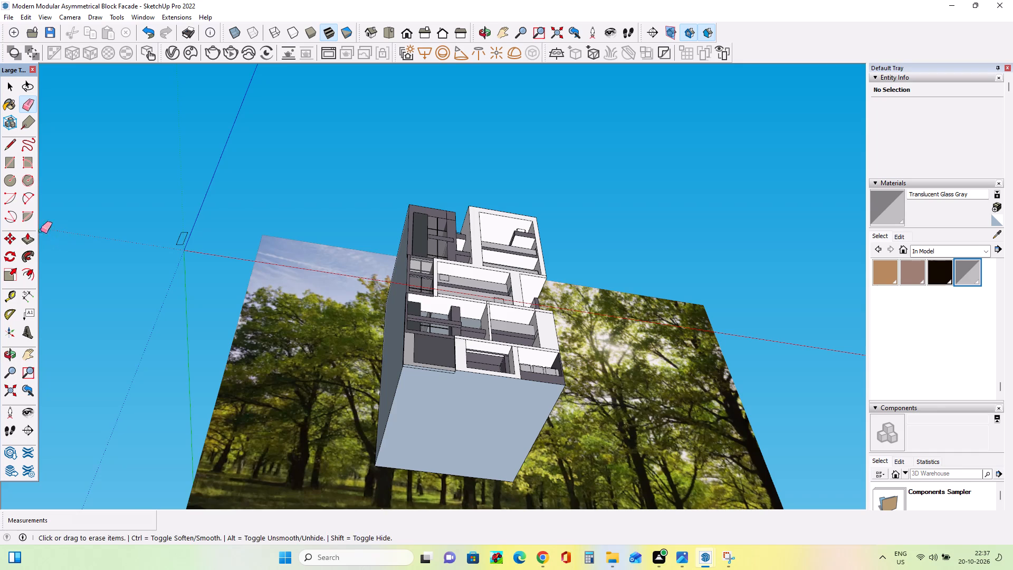
click(8, 160)
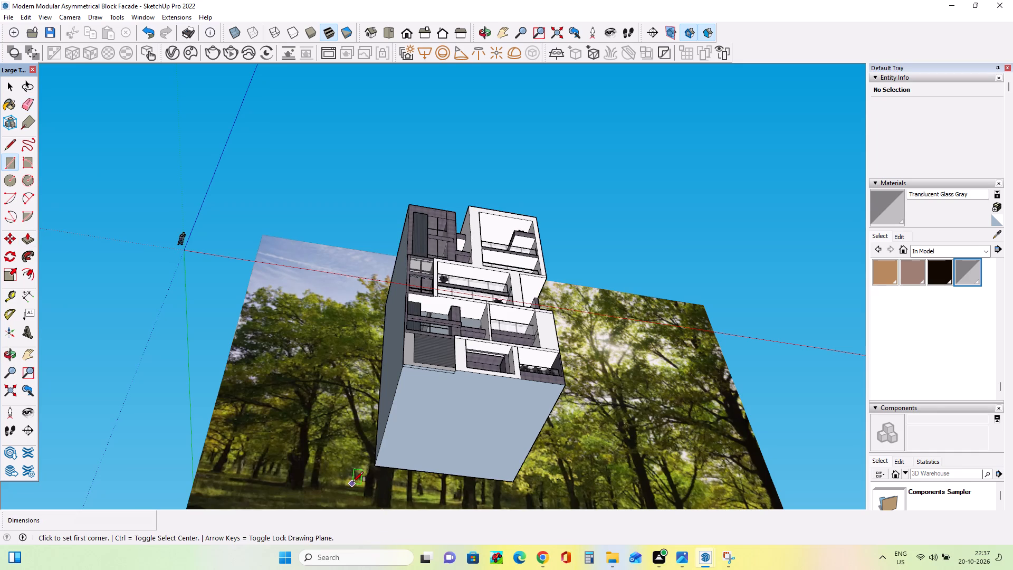
click(296, 493)
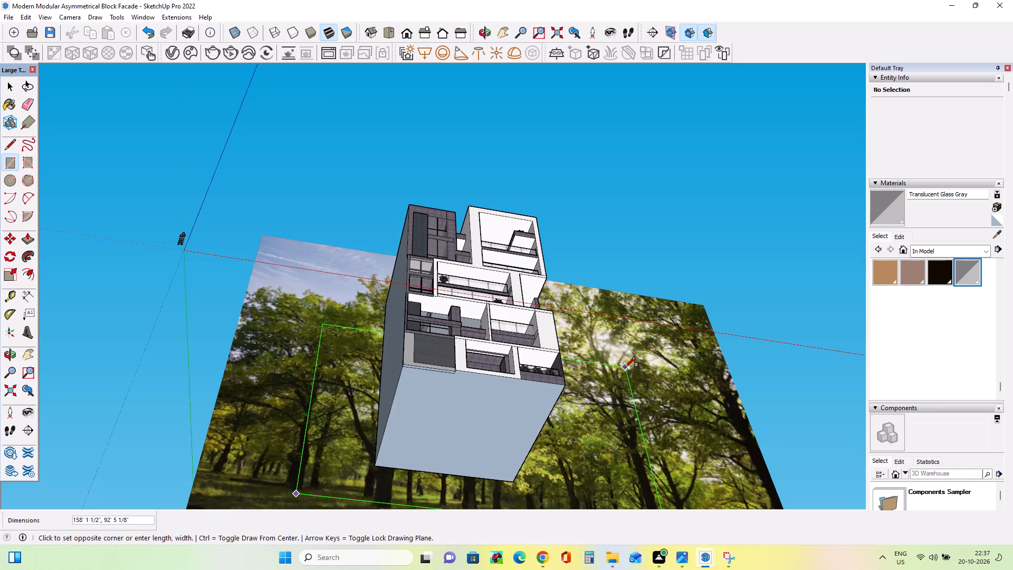
middle_drag(579, 419, 597, 264)
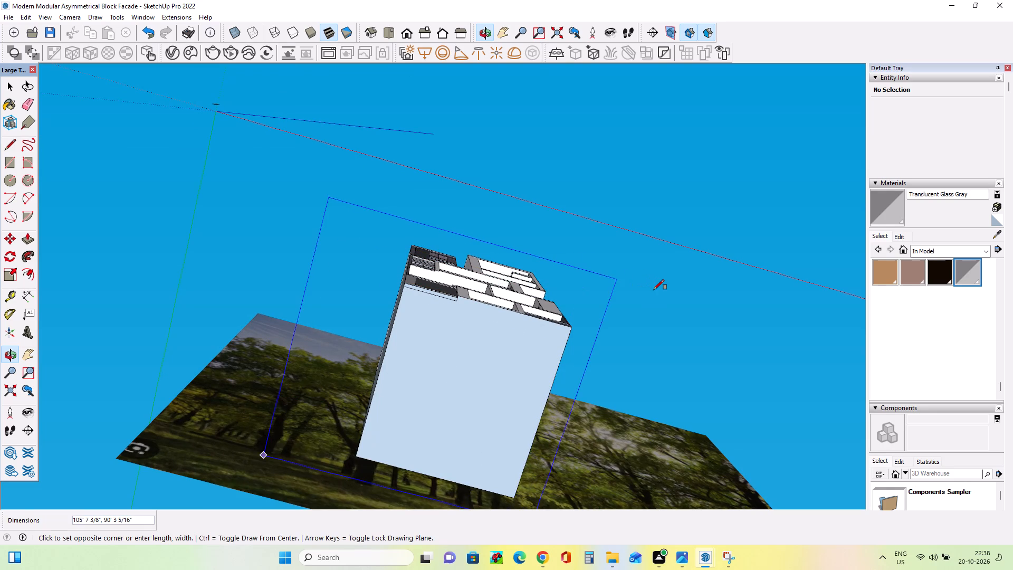
click(672, 297)
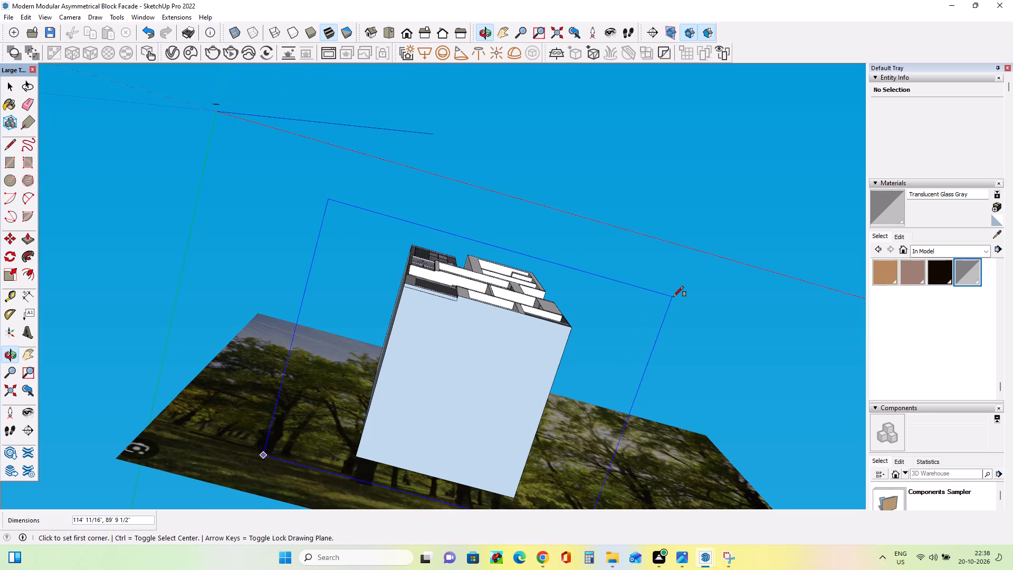
Select the ground rectangle's face and all four edges and move it about 39' 7" towards the forest backdrop.
middle_drag(590, 271, 595, 418)
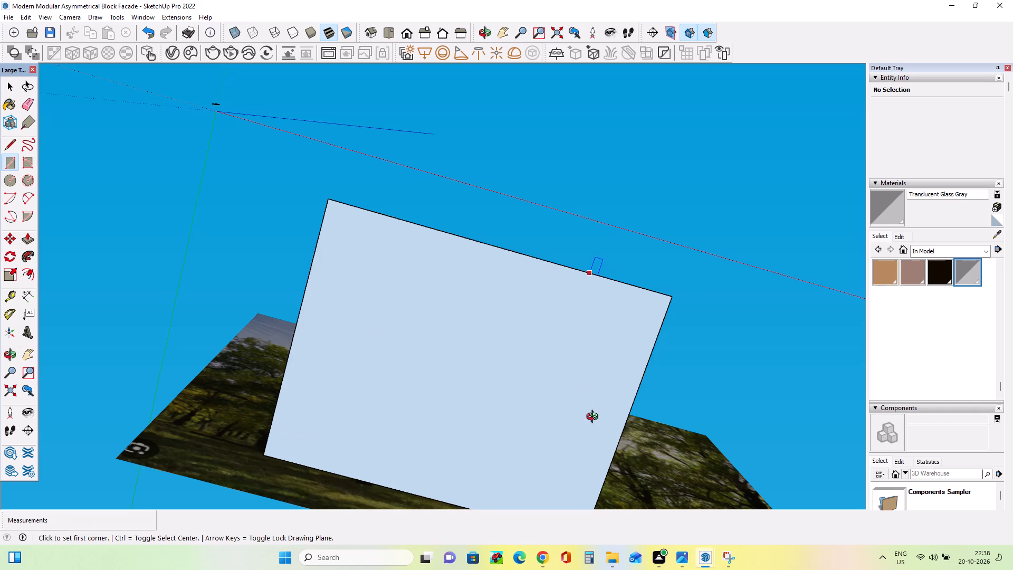
middle_drag(595, 418, 595, 439)
middle_drag(502, 277, 457, 443)
middle_drag(501, 353, 481, 497)
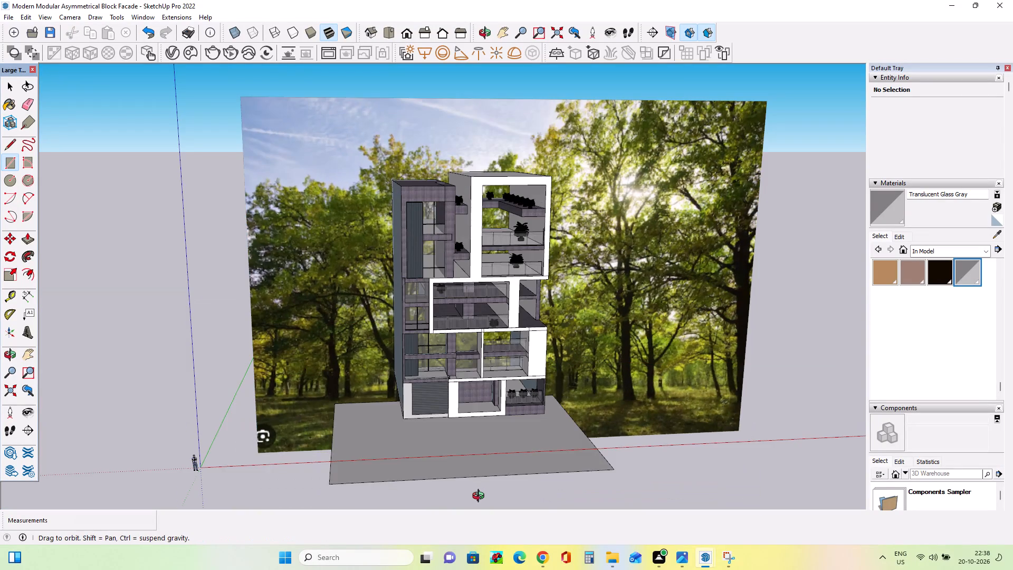
middle_drag(481, 497, 484, 466)
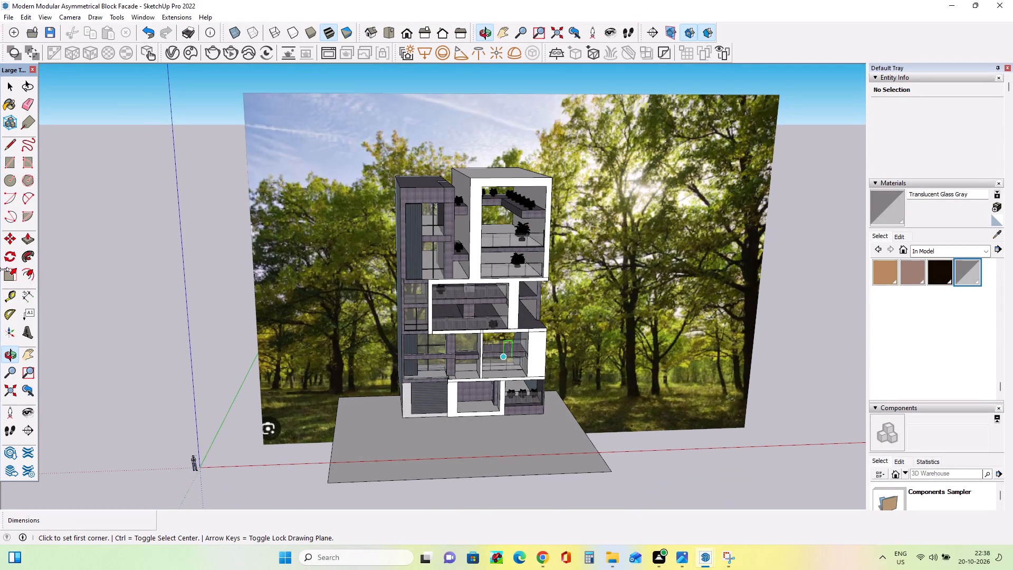
click(9, 88)
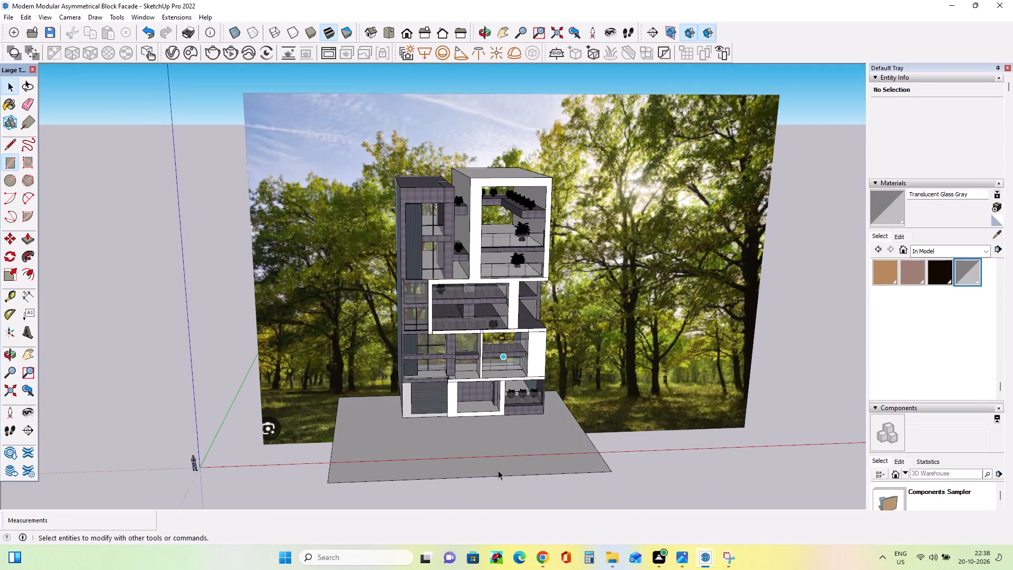
click(502, 452)
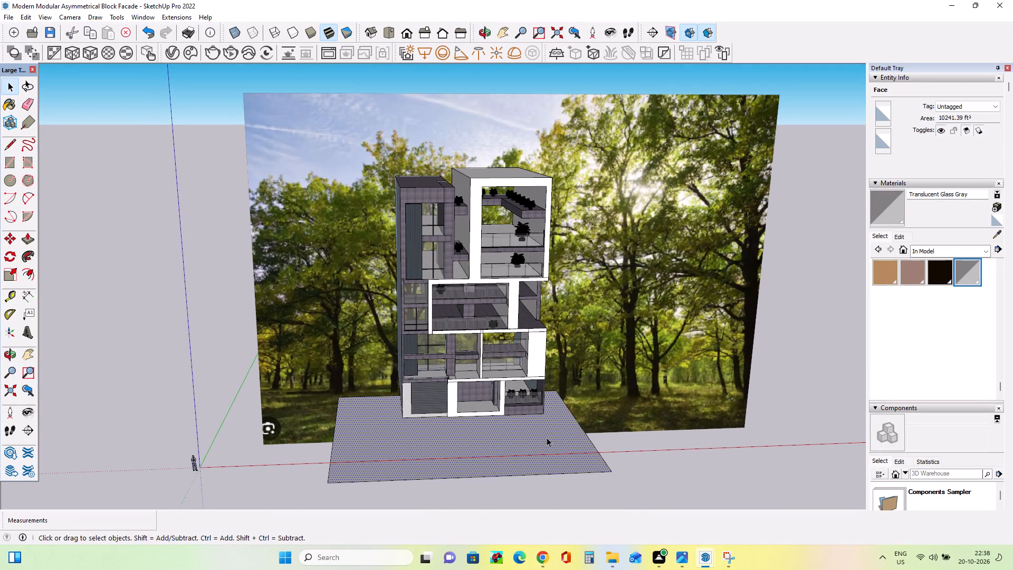
ctrl+click(596, 451)
ctrl+click(596, 473)
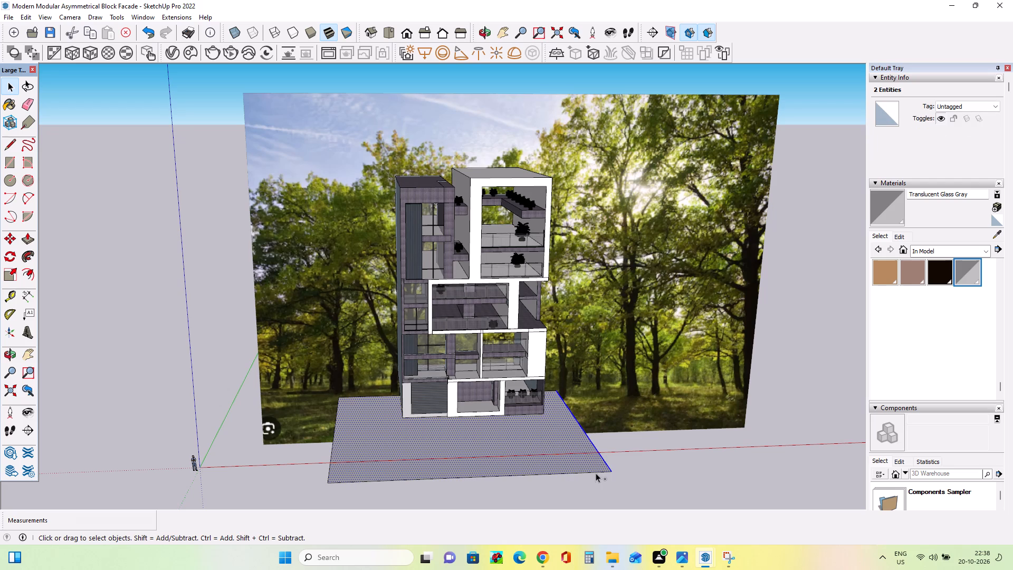
ctrl+click(329, 475)
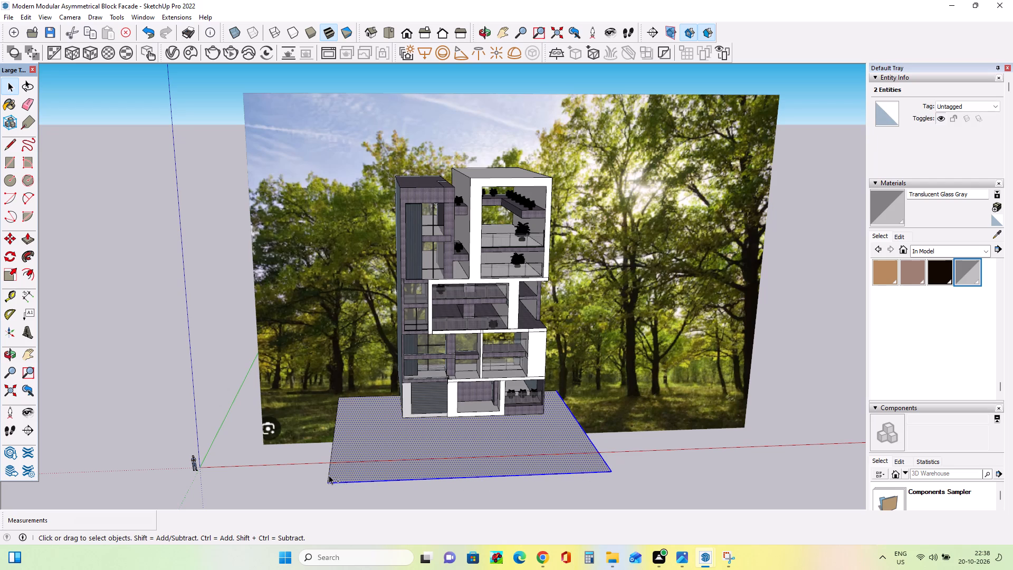
ctrl+click(355, 398)
click(4, 235)
click(328, 482)
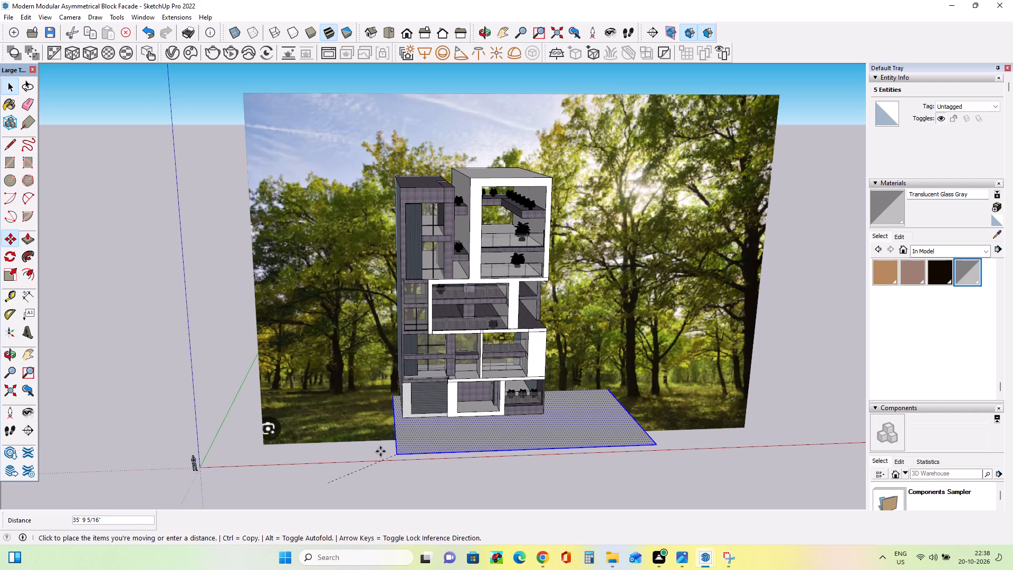
click(377, 443)
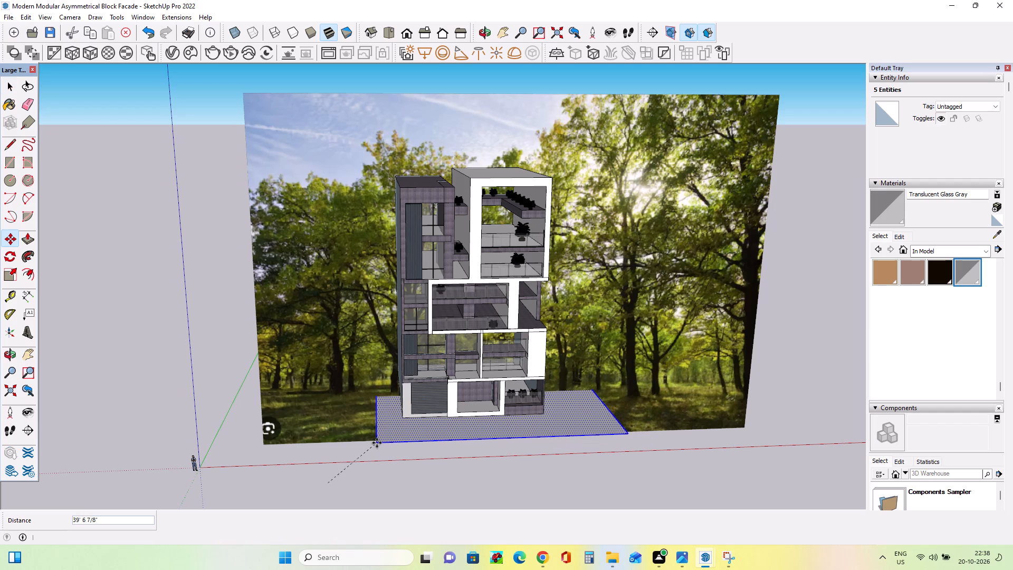
middle_drag(421, 498, 463, 379)
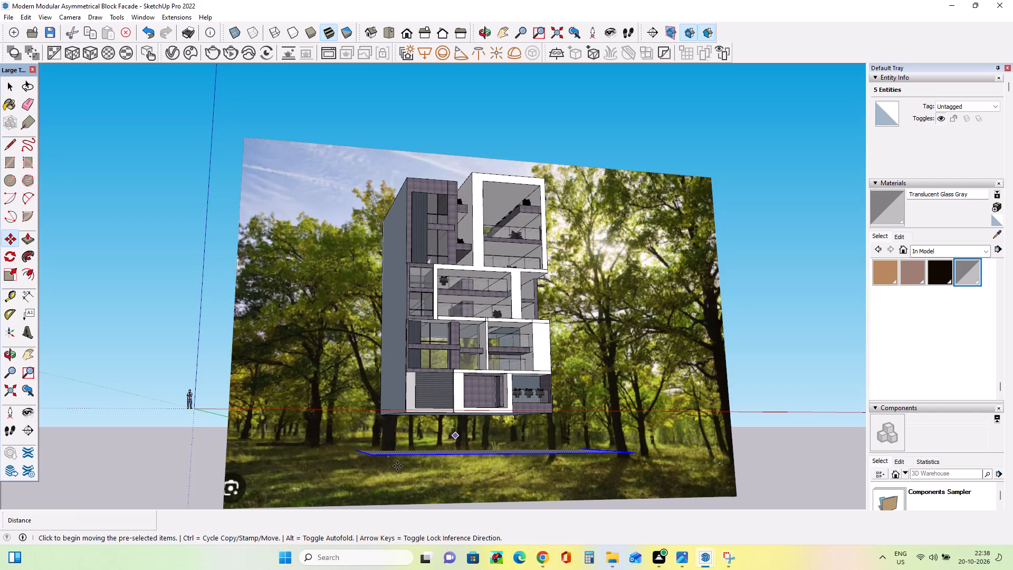
Move the selected ground rectangle about 57' 5" up to the level of the building's base.
click(397, 466)
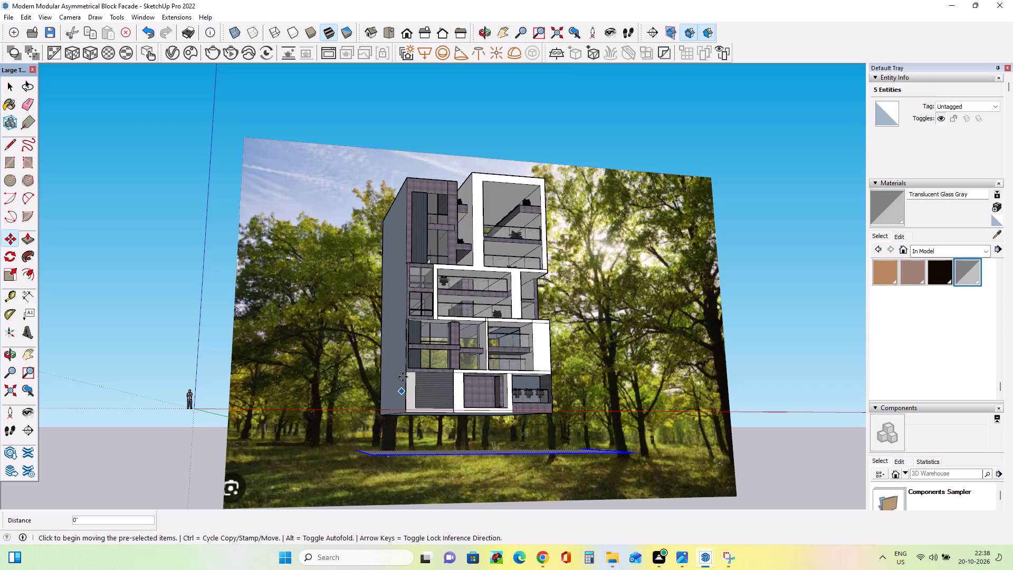
click(389, 455)
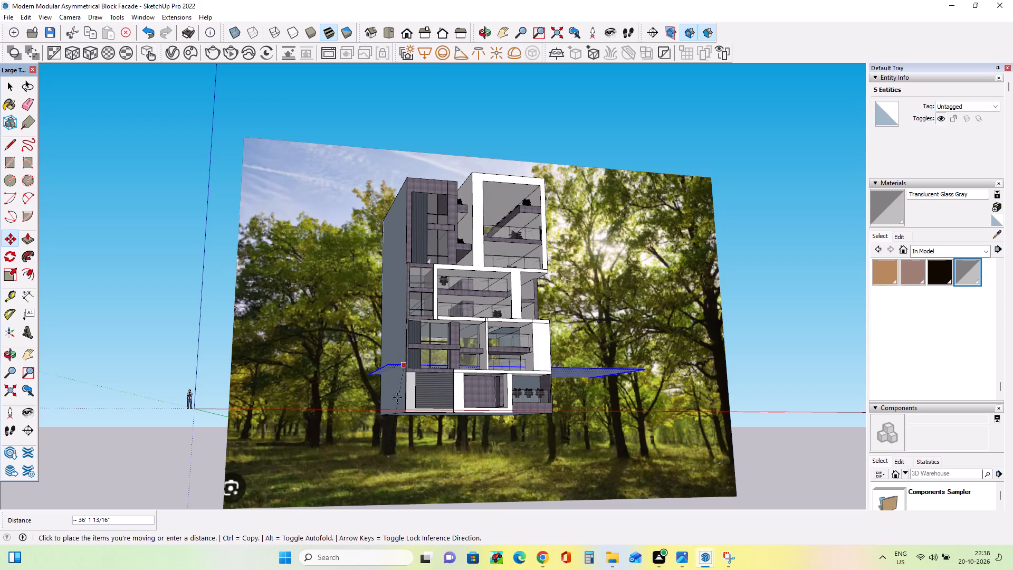
click(373, 417)
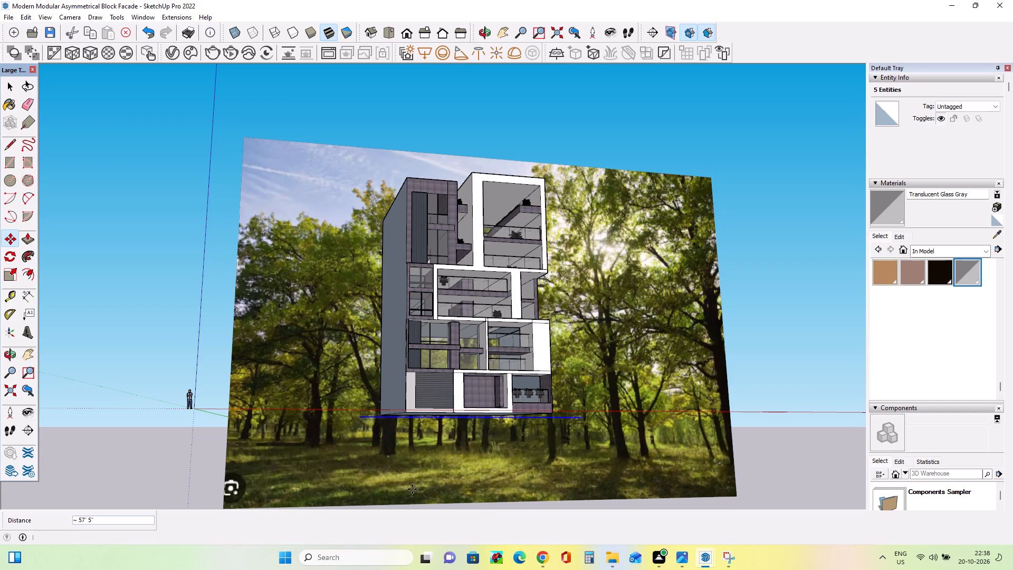
Move the ground rectangle about 92' 9 3/16" forward beneath the building, plus about 6' 8 5/8" along the red axis towards the origin.
middle_drag(397, 412, 387, 509)
middle_drag(417, 426, 426, 479)
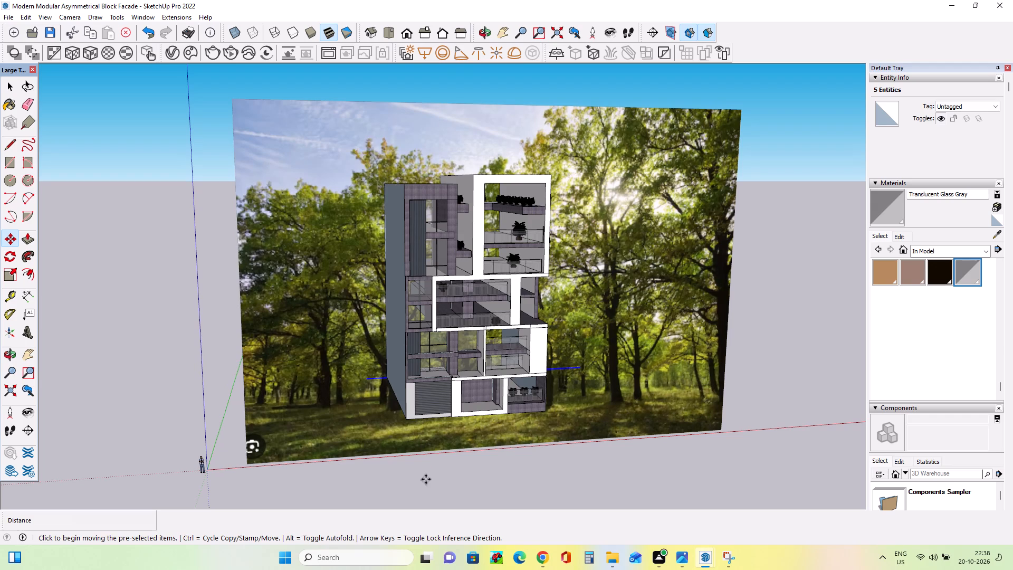
middle_drag(435, 446, 286, 447)
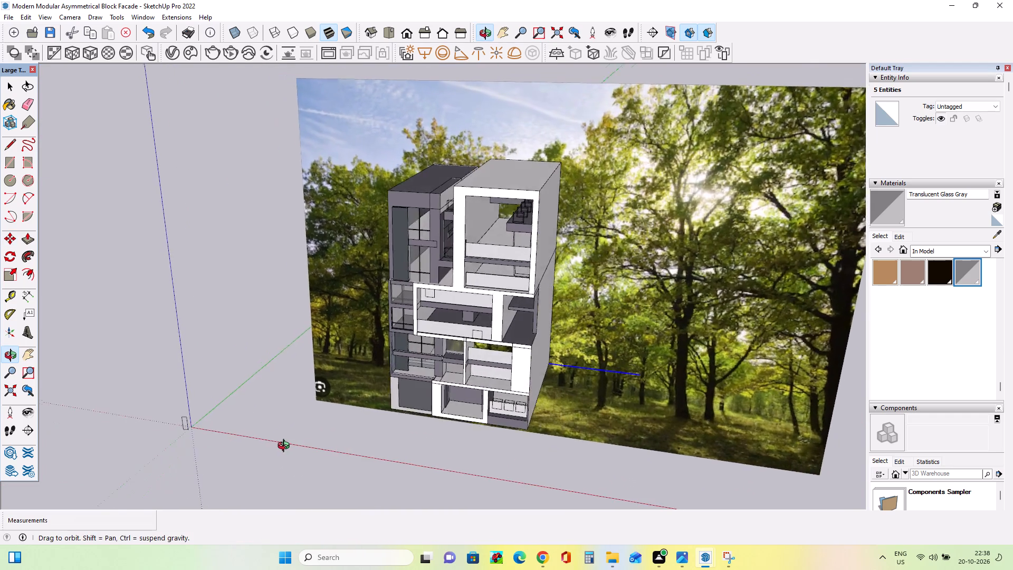
middle_drag(286, 447, 241, 436)
click(607, 388)
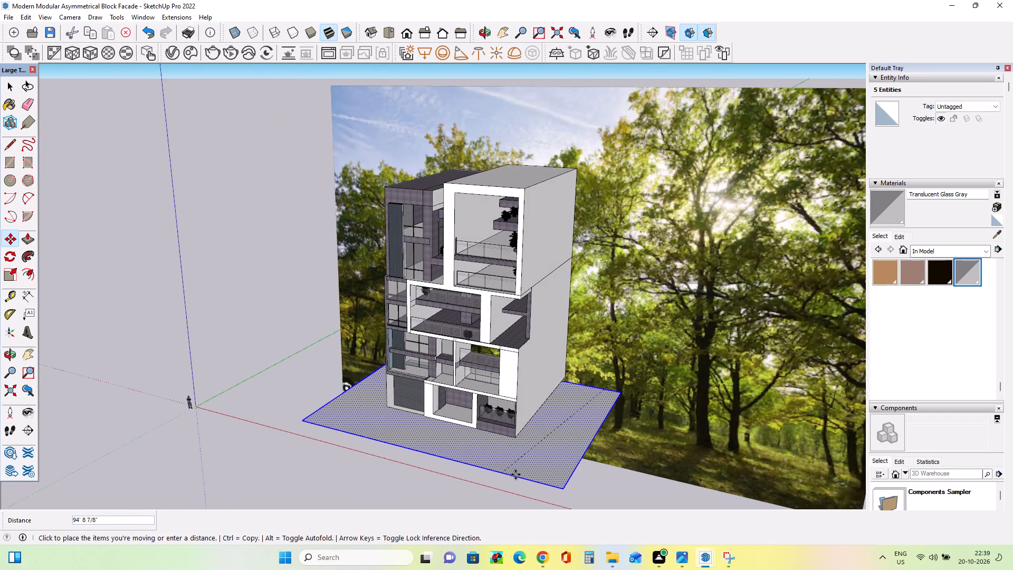
click(515, 474)
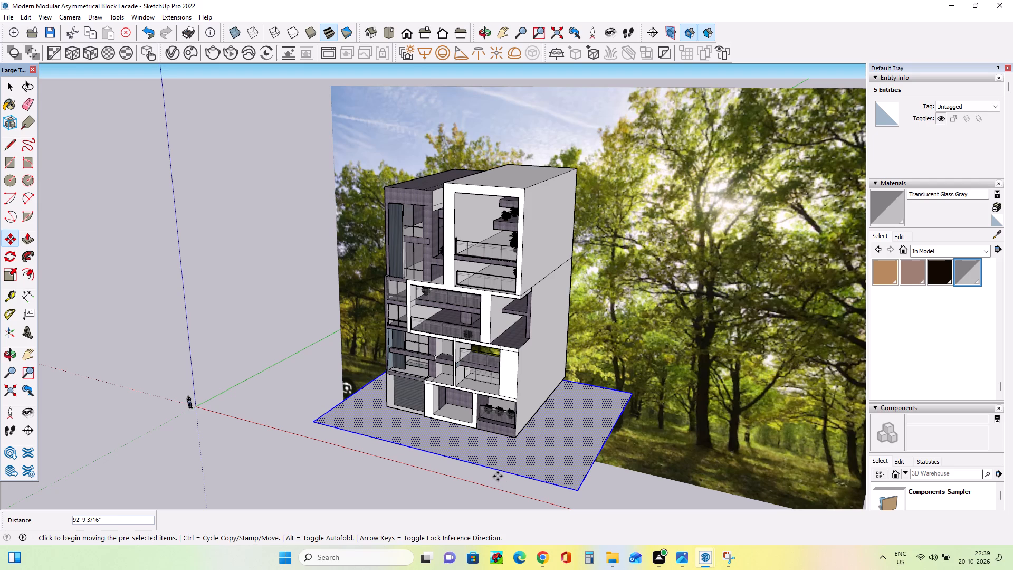
click(498, 472)
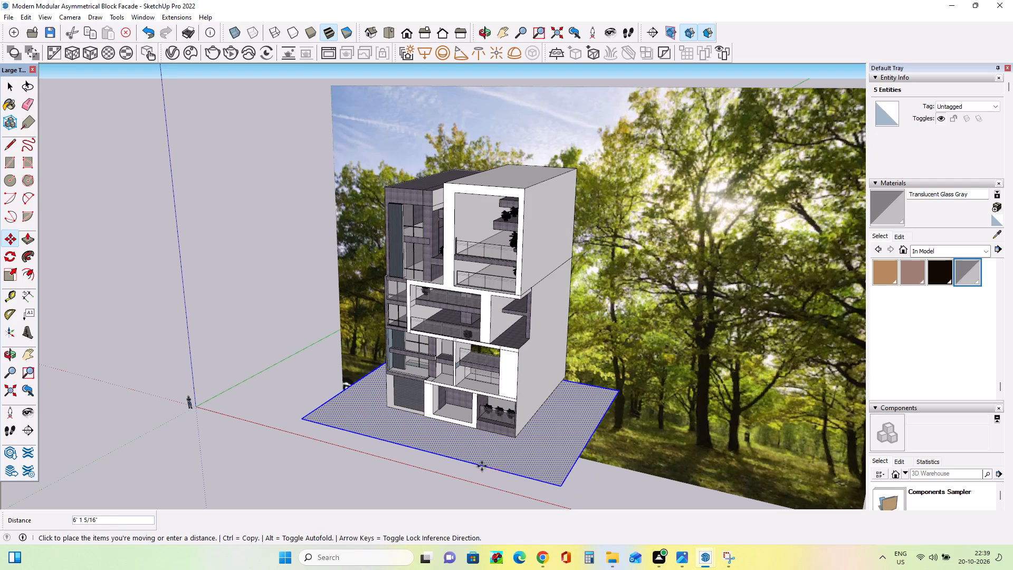
click(482, 466)
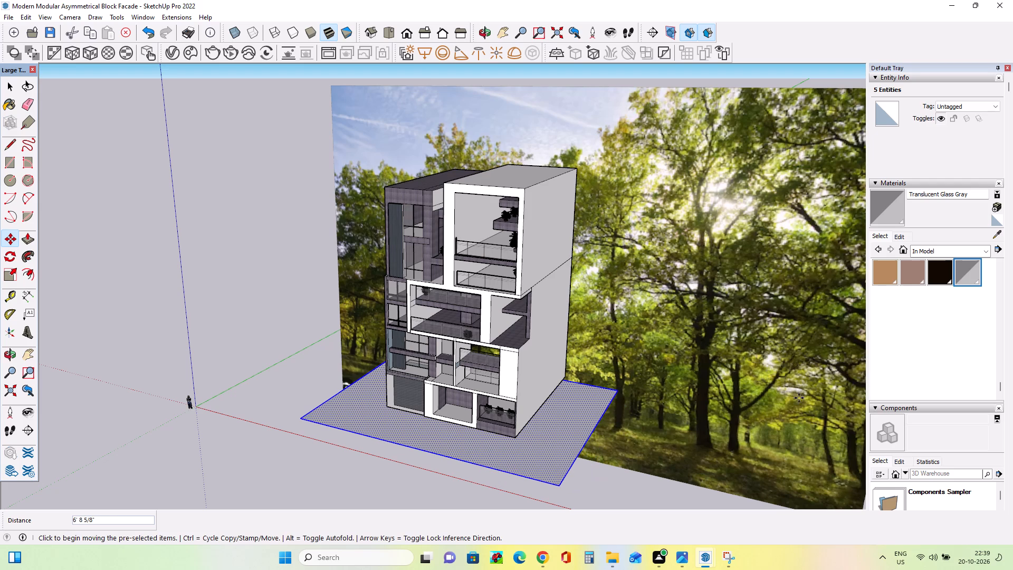
Paint the ground rectangle with the Grass Dark Green landscaping material and clear the selection.
middle_drag(309, 481, 465, 489)
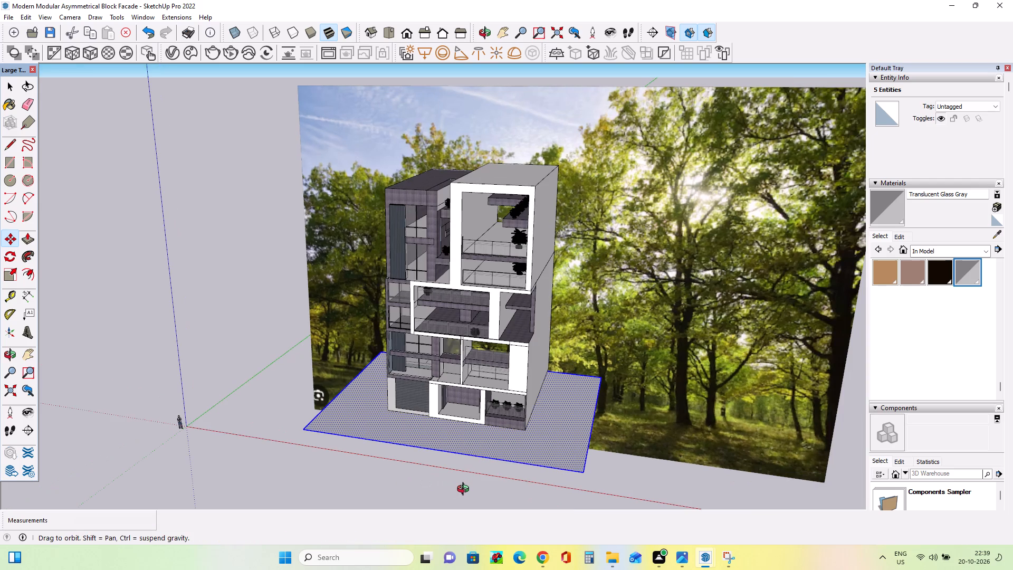
middle_drag(474, 492, 480, 493)
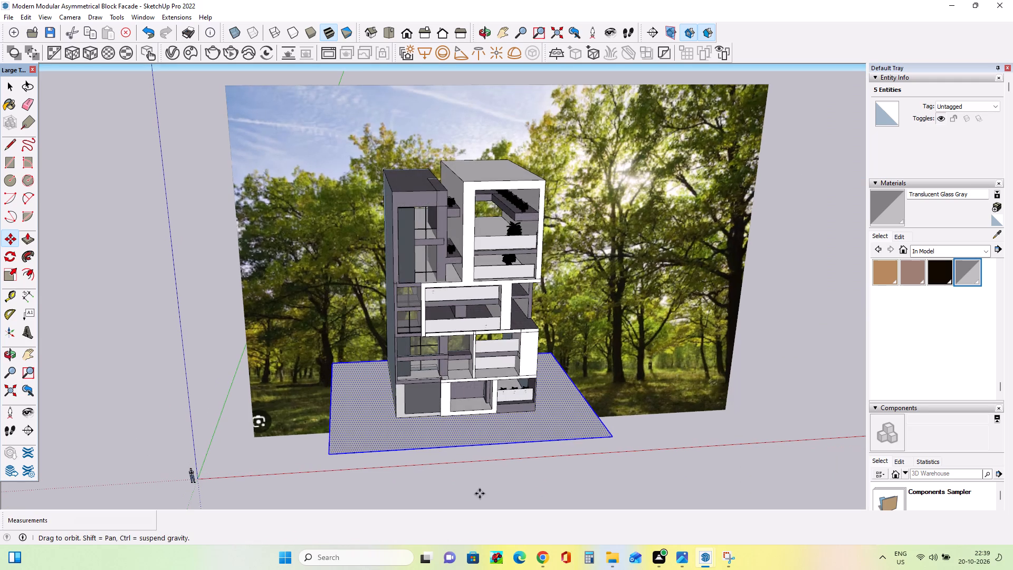
middle_drag(477, 493, 448, 445)
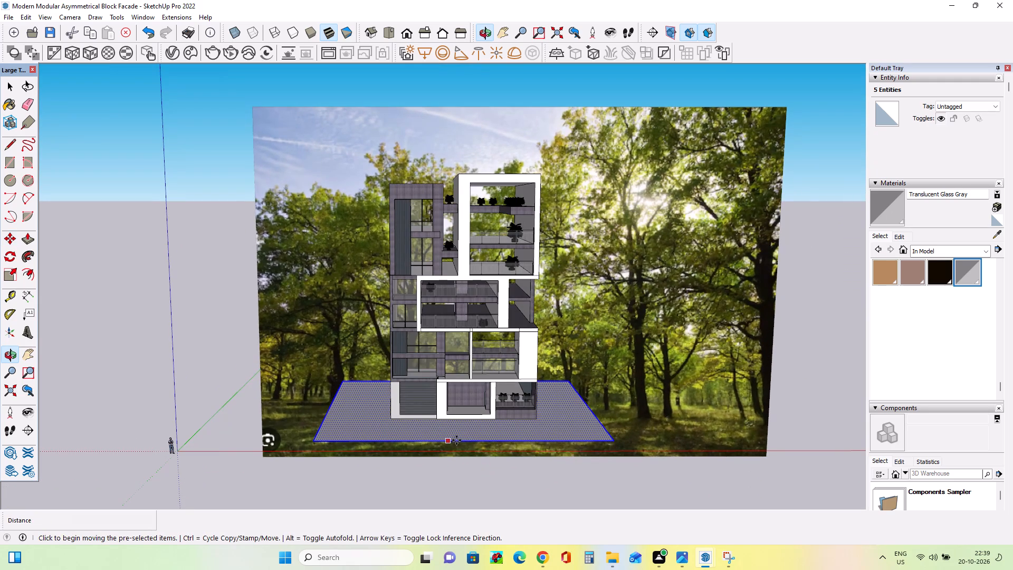
scroll(456, 439, up, 4)
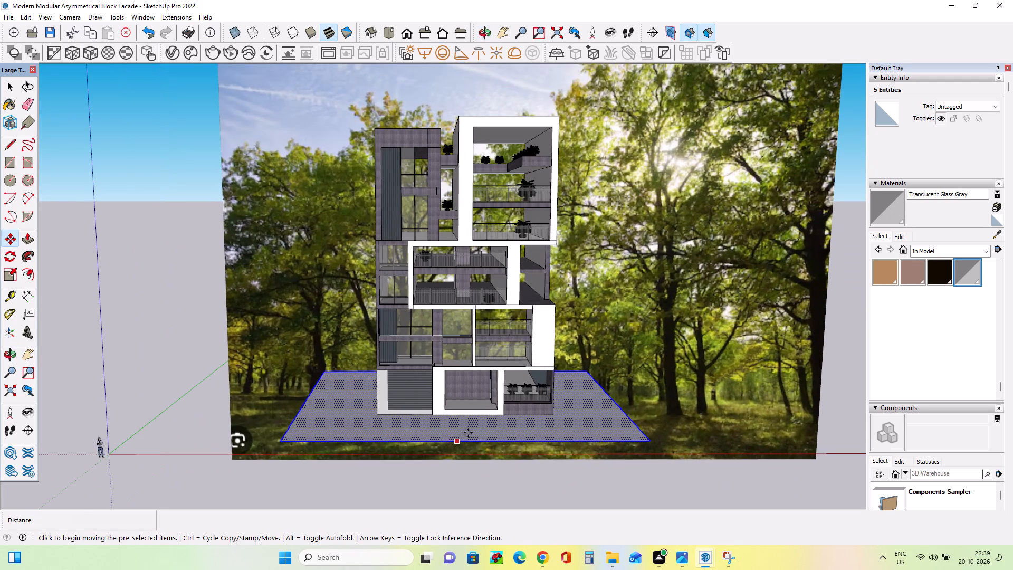
click(26, 358)
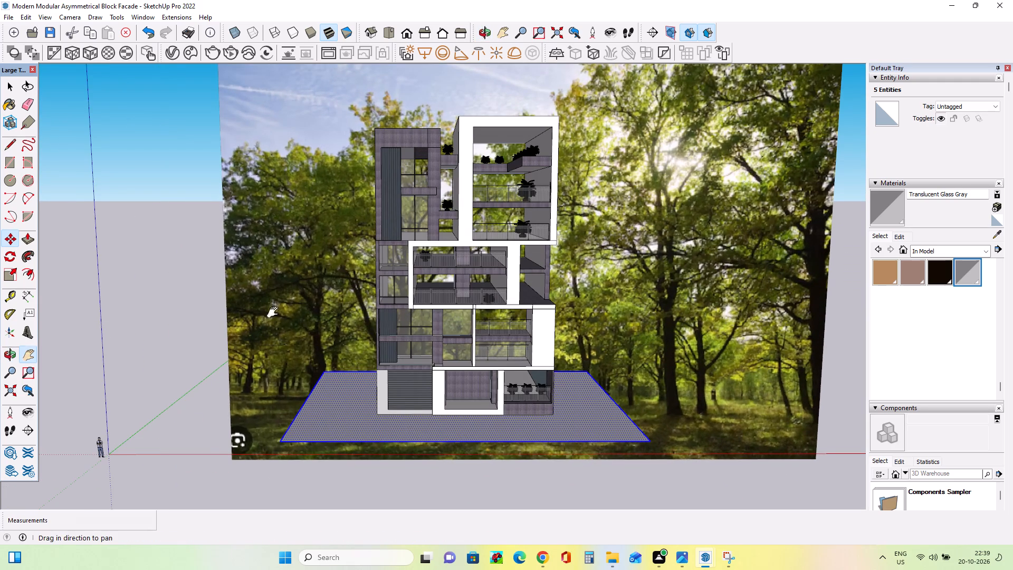
drag(321, 293, 314, 342)
scroll(360, 336, up, 2)
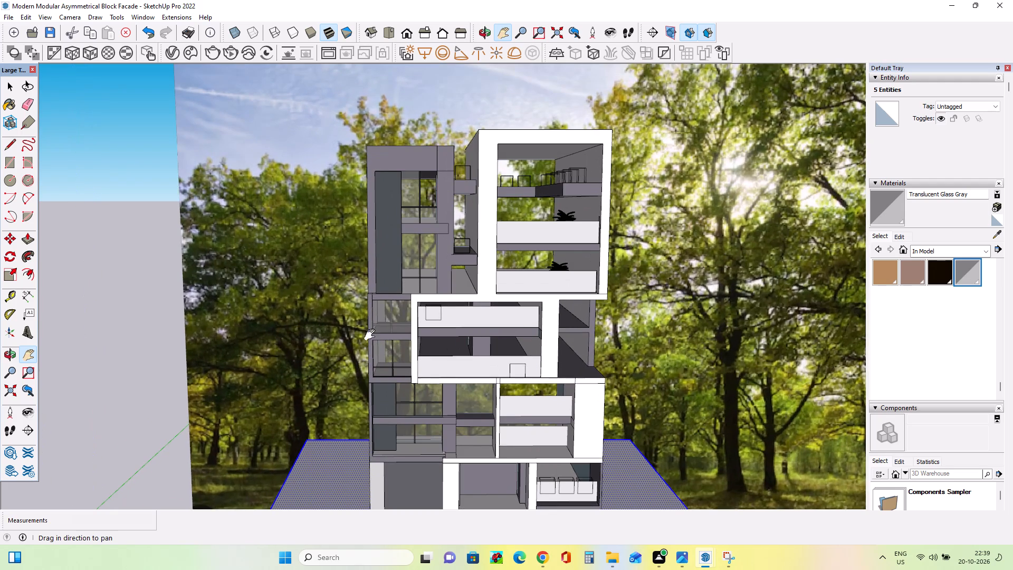
drag(483, 345, 427, 329)
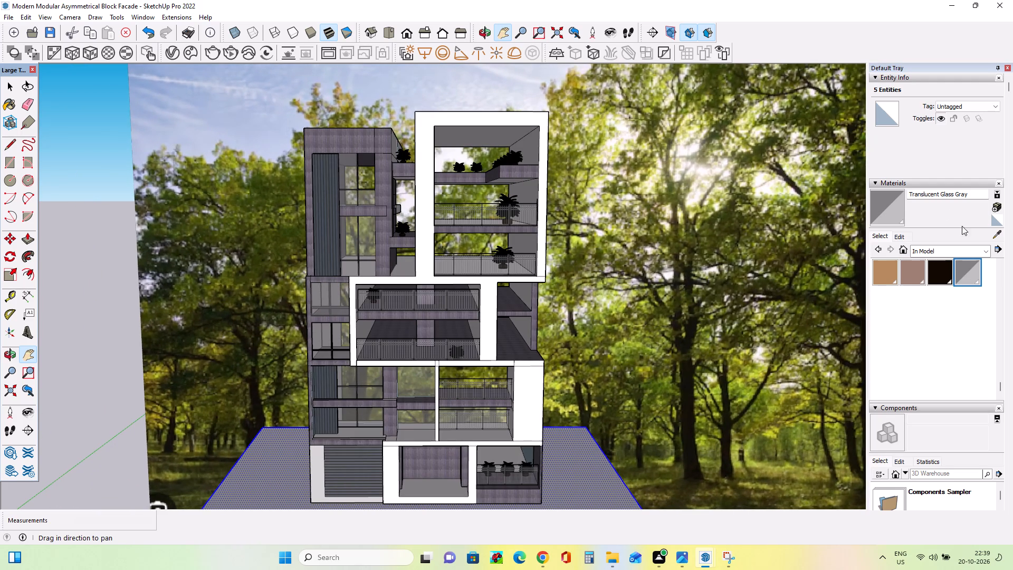
click(964, 249)
click(977, 336)
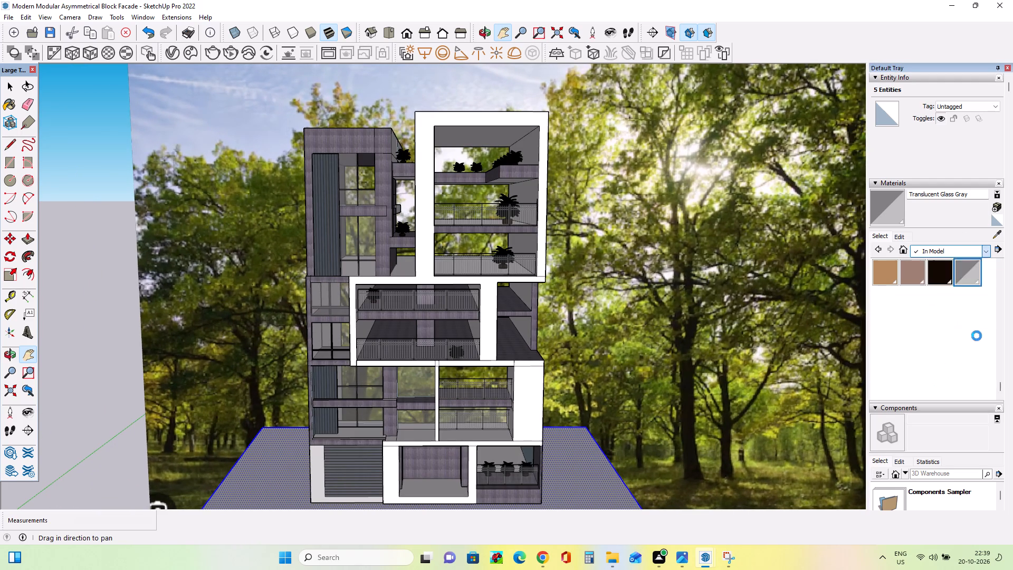
click(970, 328)
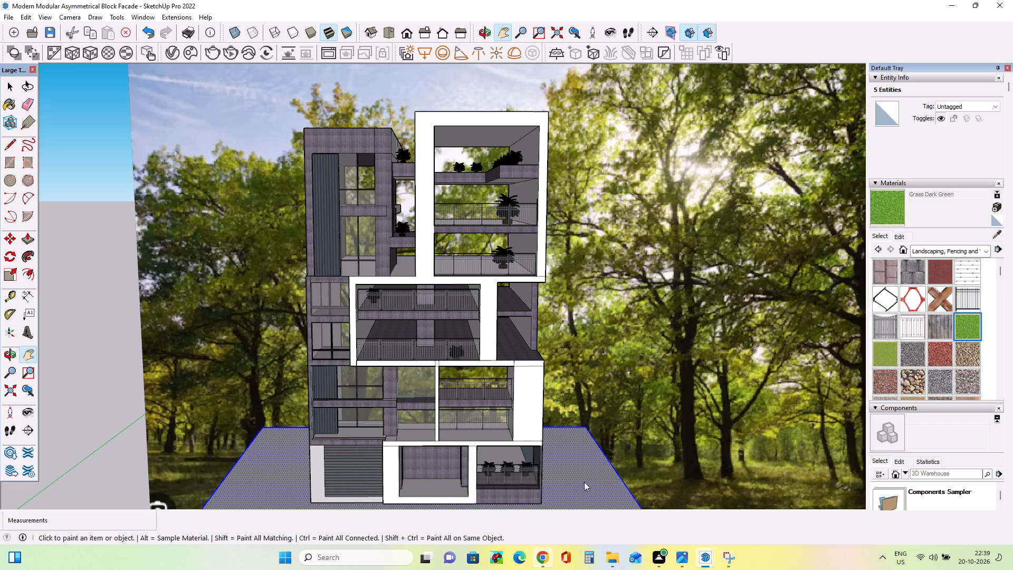
click(578, 436)
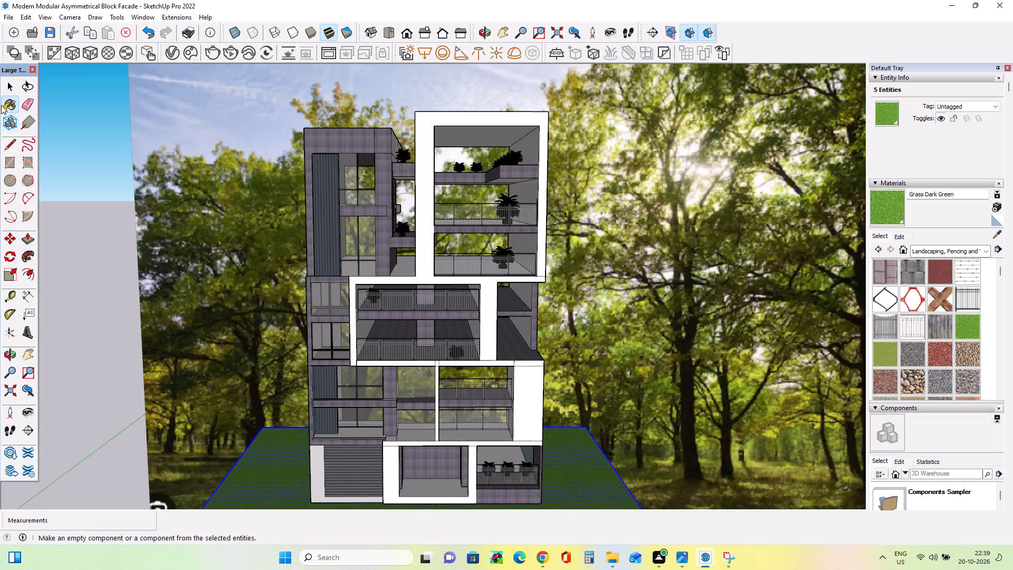
click(8, 84)
double_click(102, 206)
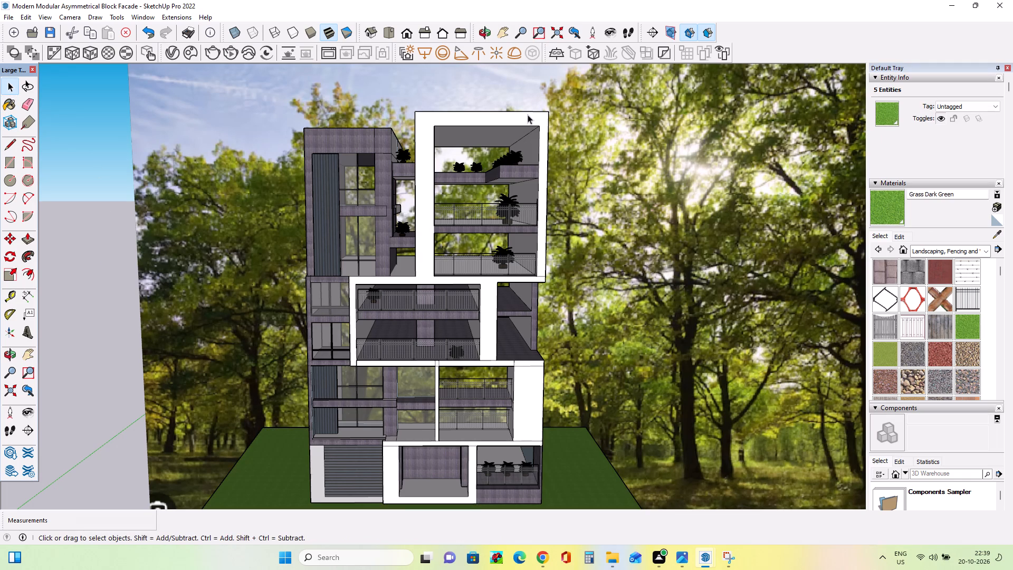
Render the front view of the building with its grass ground in V-Ray.
click(216, 51)
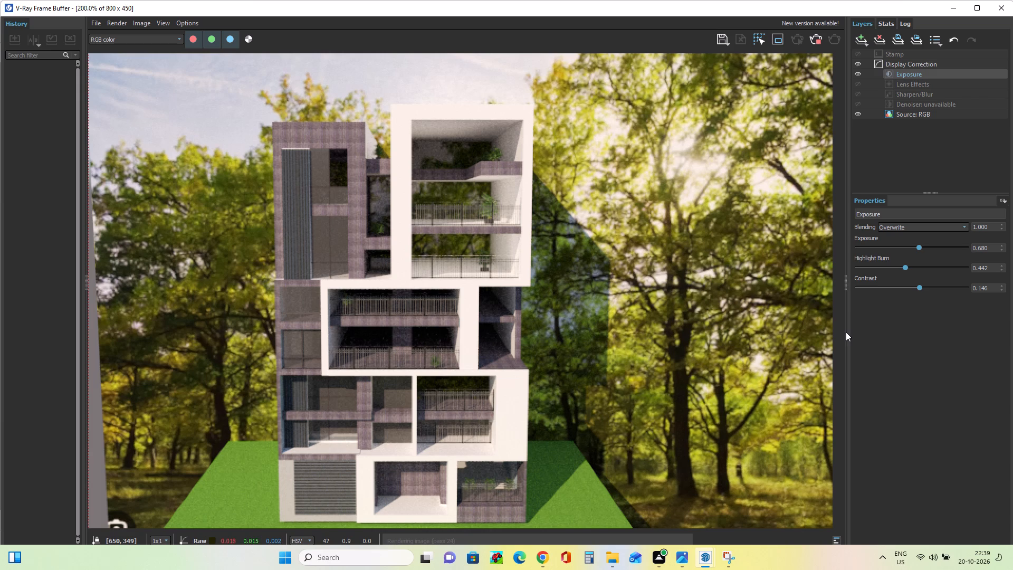
Switch to Snipping Tool and capture a new rectangular snip of the rendered building, including the grass and surrounding trees.
click(729, 559)
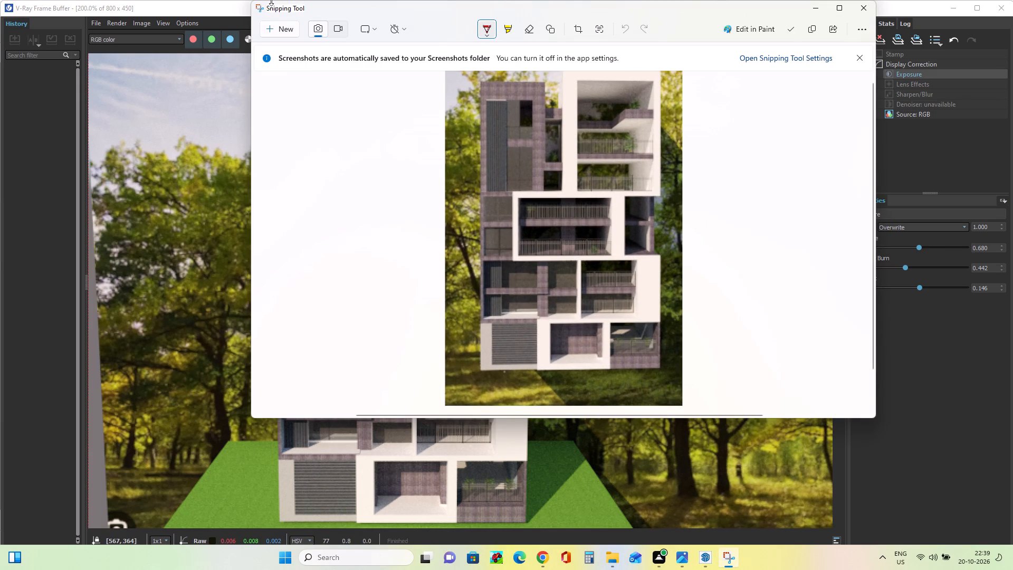
click(282, 26)
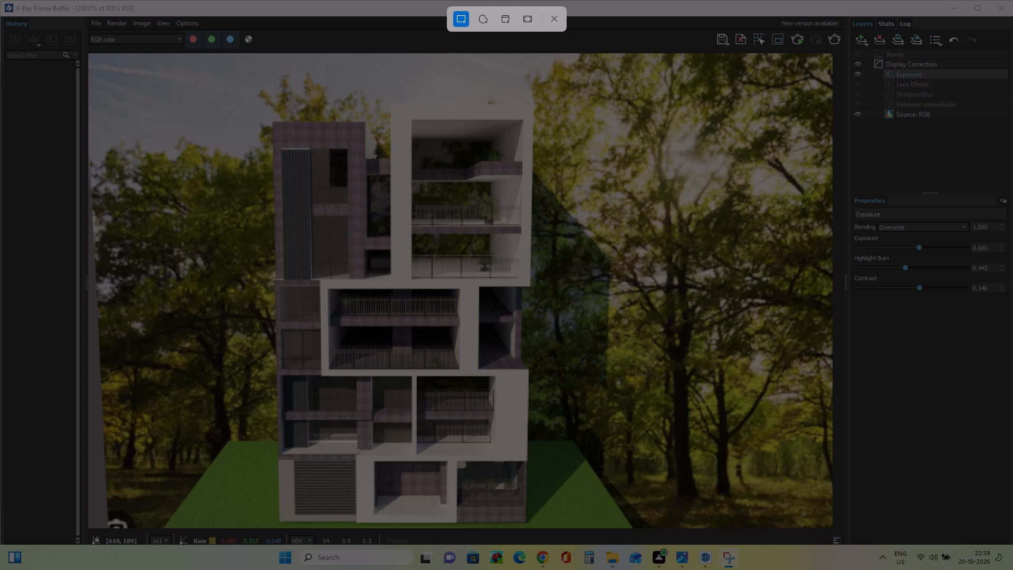
drag(600, 64, 323, 429)
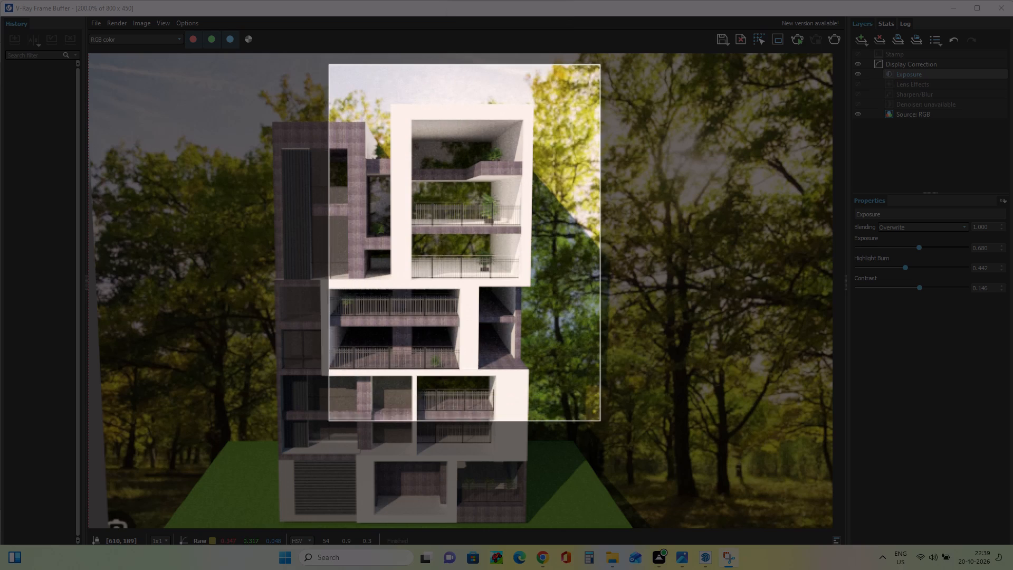
drag(323, 429, 194, 528)
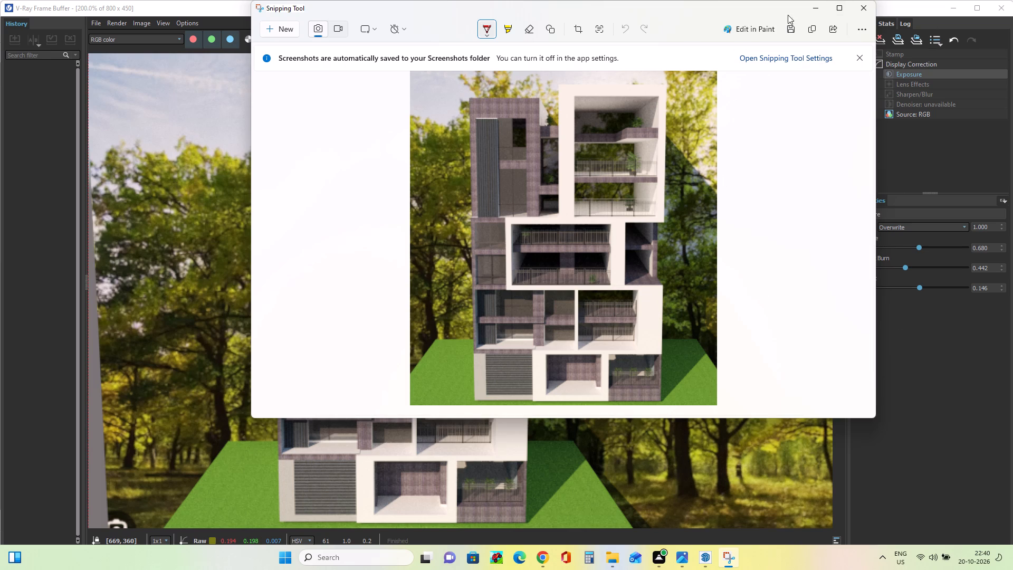
Save the snip to the Desktop as a PNG-type file named "Modern Modular Asymmetrical Block Facade.pdf".
click(791, 27)
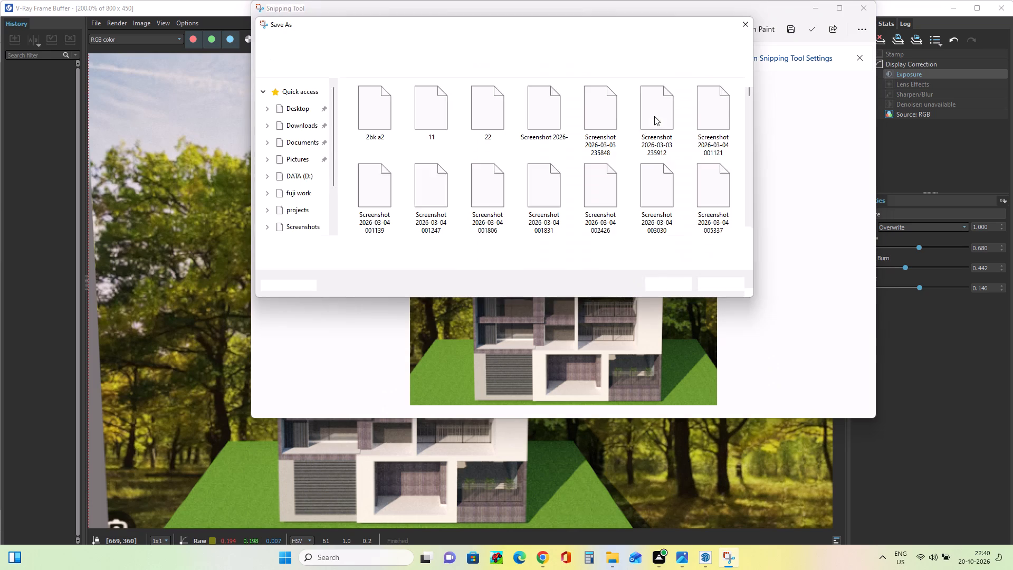
click(316, 123)
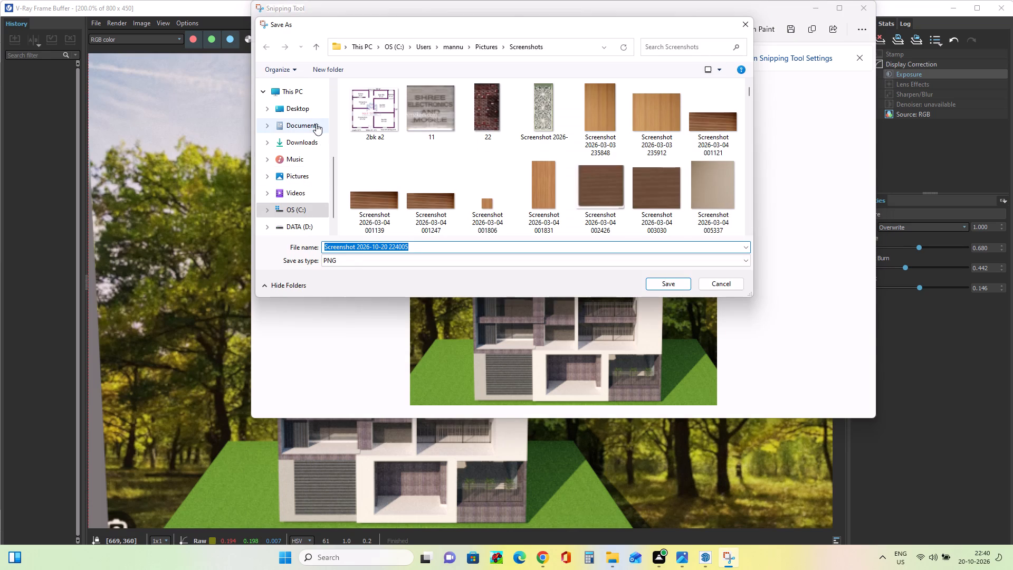
click(415, 251)
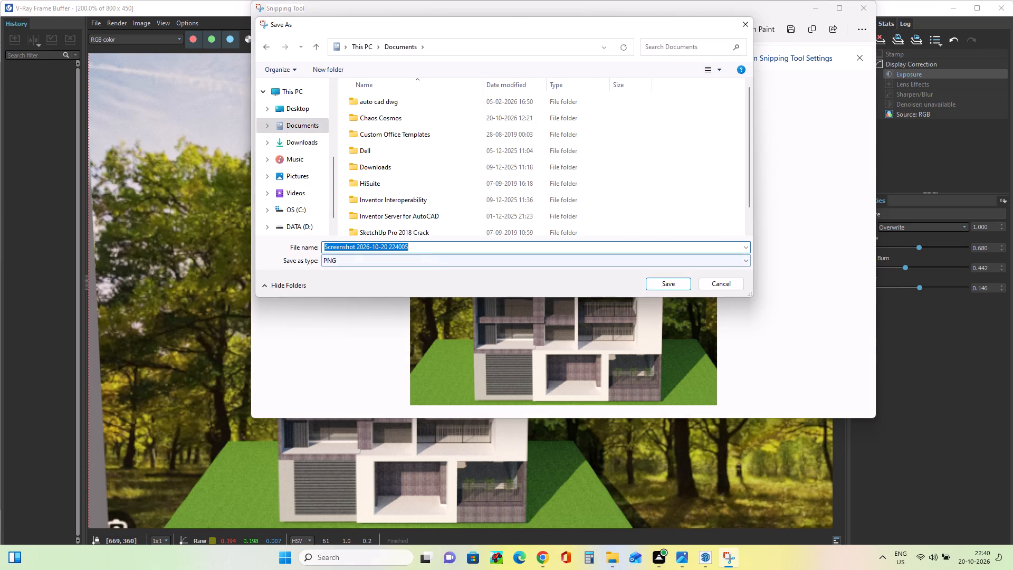
key(Delete)
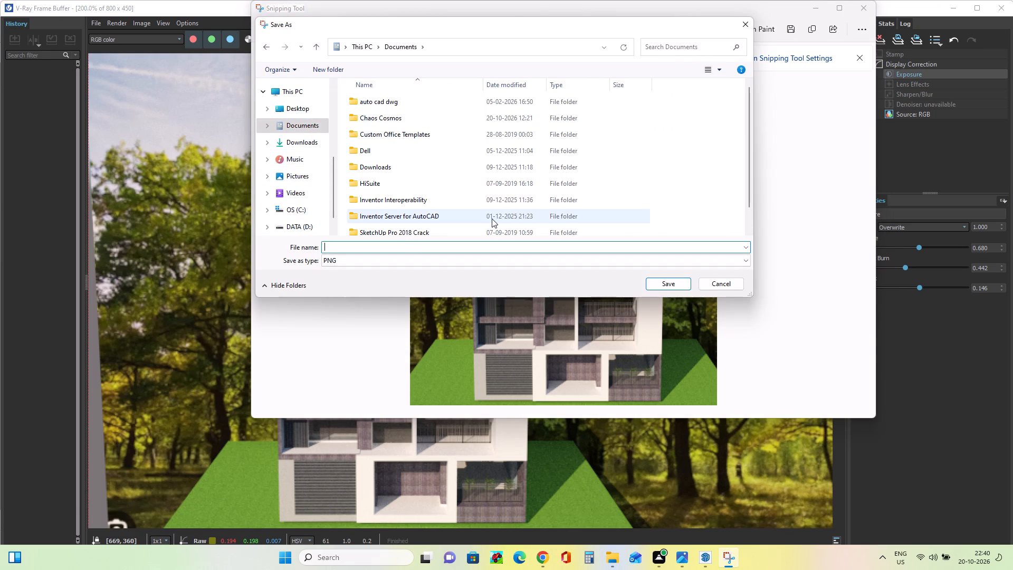
key(m)
click(359, 249)
key(o)
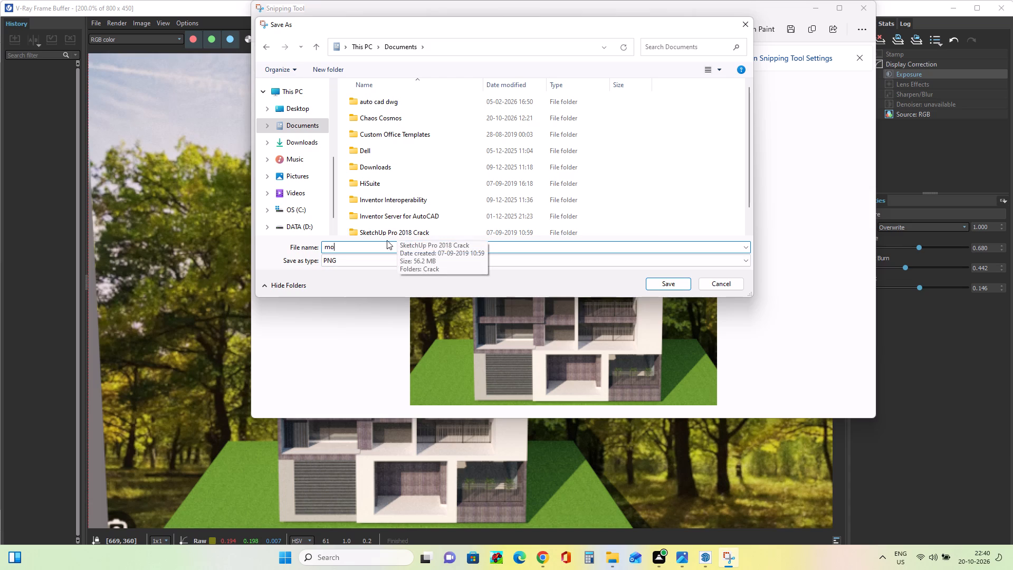
click(282, 106)
click(349, 246)
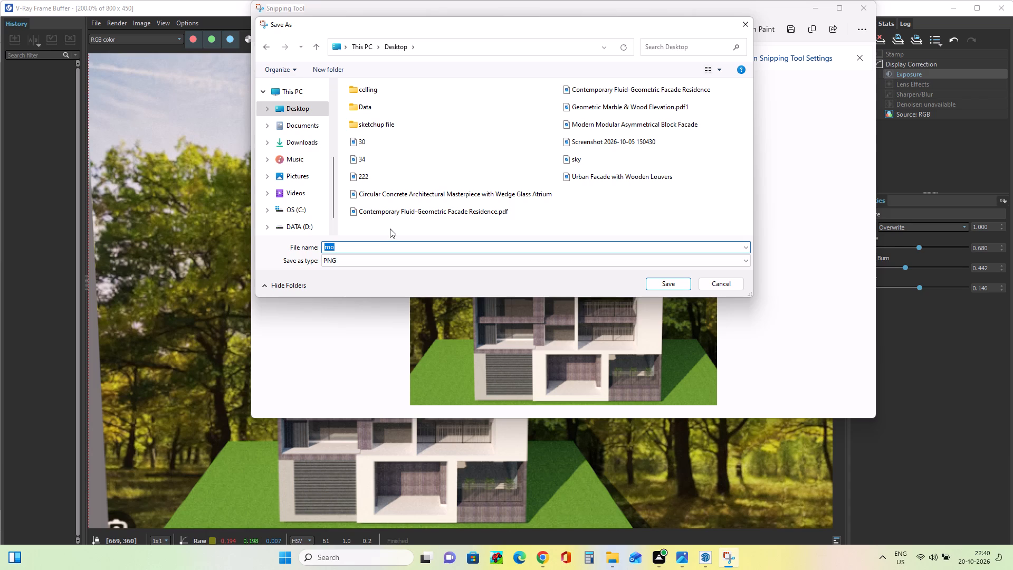
key(BackSpace)
key(BackSpace)
key(m)
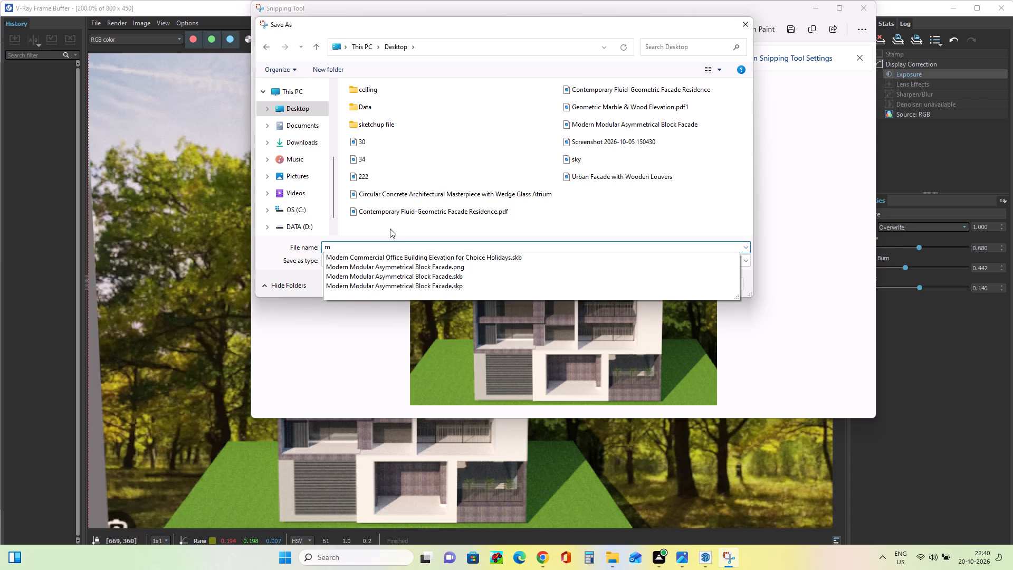
click(417, 268)
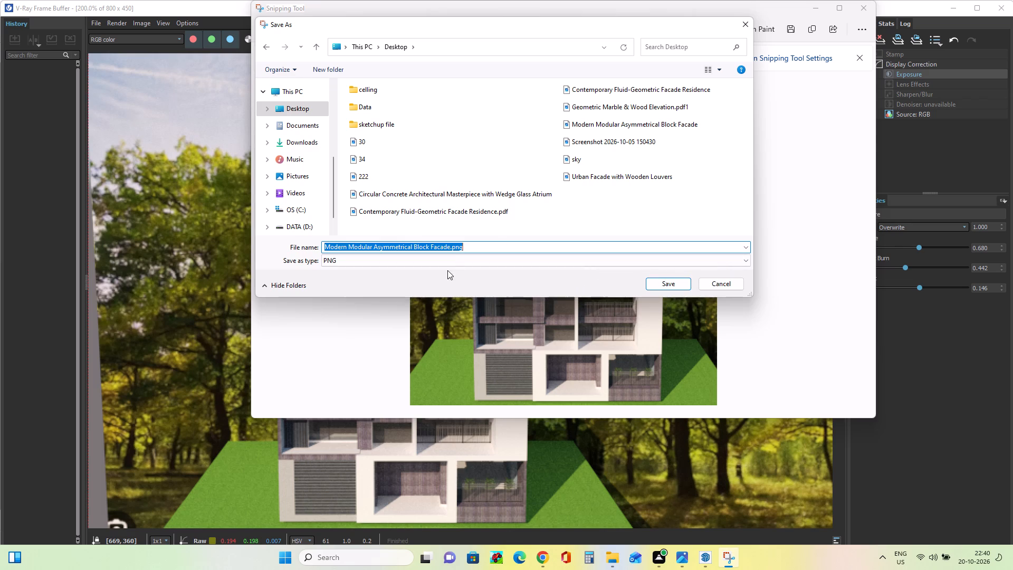
click(488, 248)
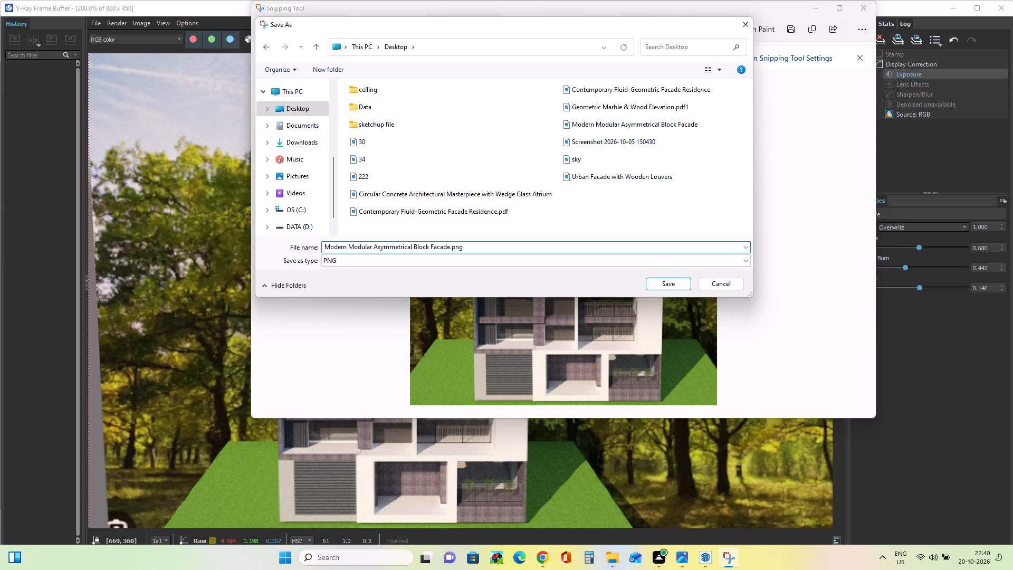
key(BackSpace)
key(BackSpace)
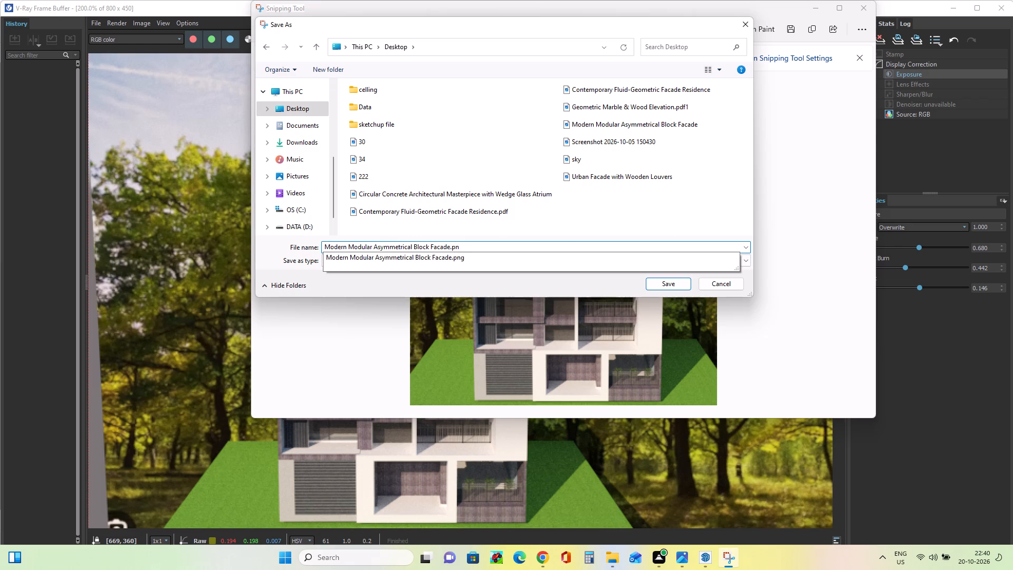
text(df)
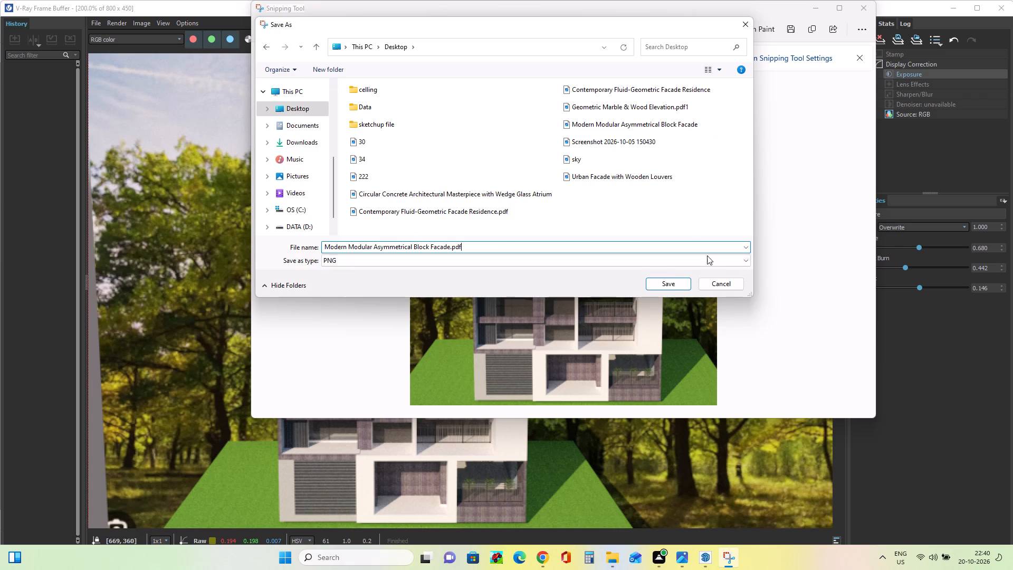
click(656, 288)
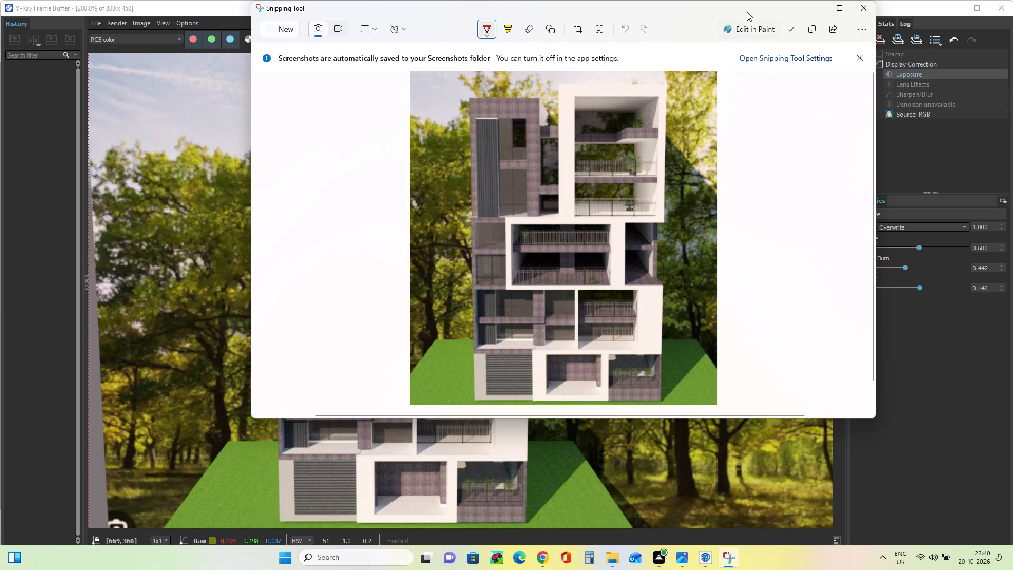
Minimize Snipping Tool and the V-Ray Frame Buffer to return to the SketchUp model.
click(818, 5)
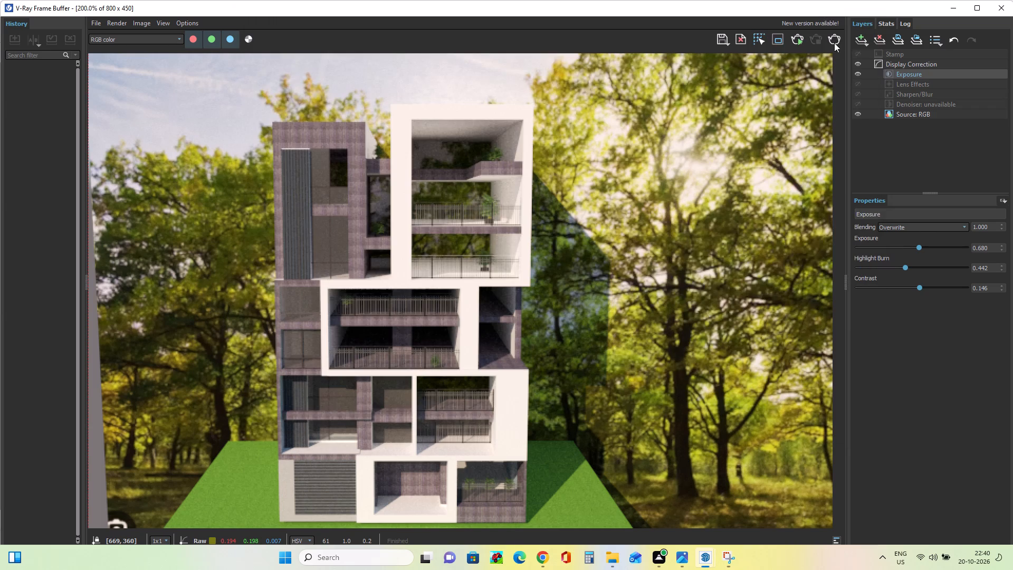
click(958, 7)
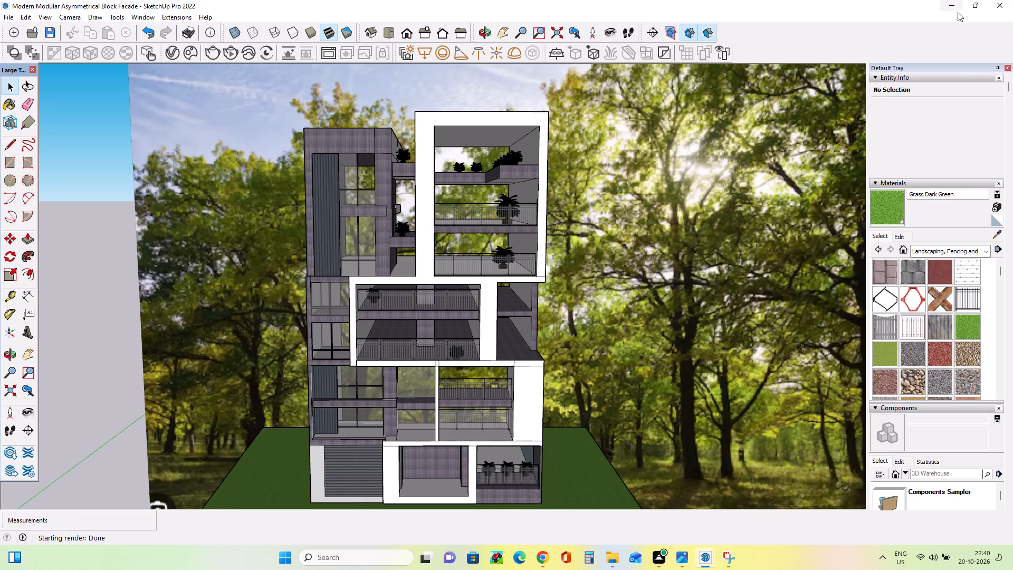
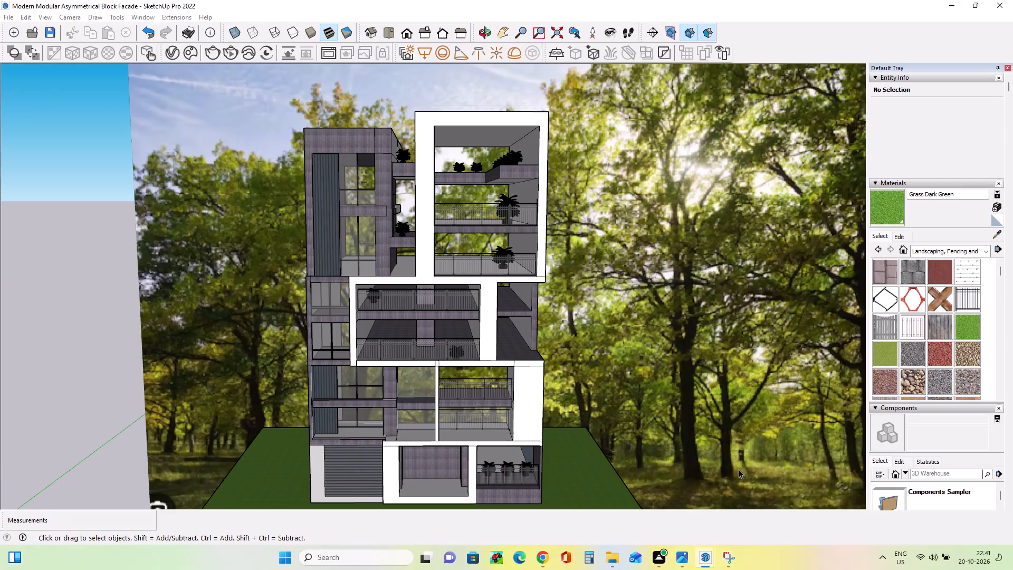
Draw an upright rectangle about 32' by 25' in the empty space beside the forest photo, plus one about 11' by 25' from its upper corner.
scroll(499, 308, down, 2)
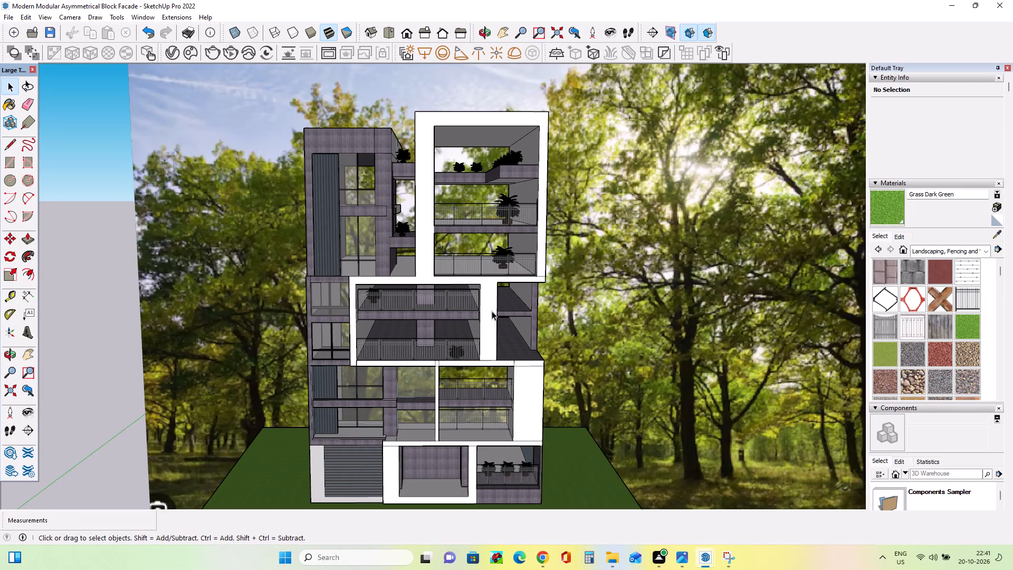
scroll(492, 311, down, 14)
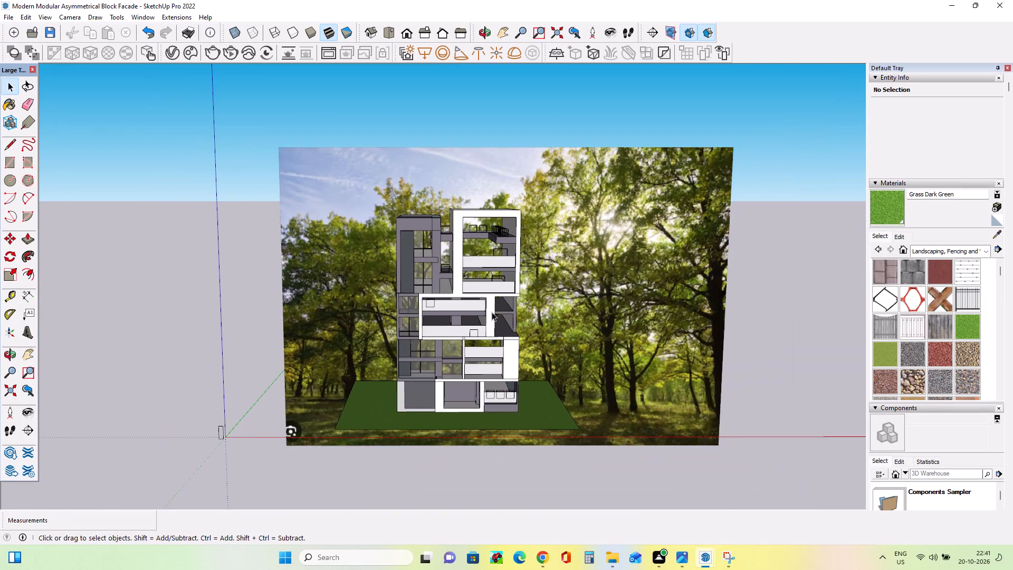
scroll(492, 312, down, 5)
scroll(720, 246, up, 3)
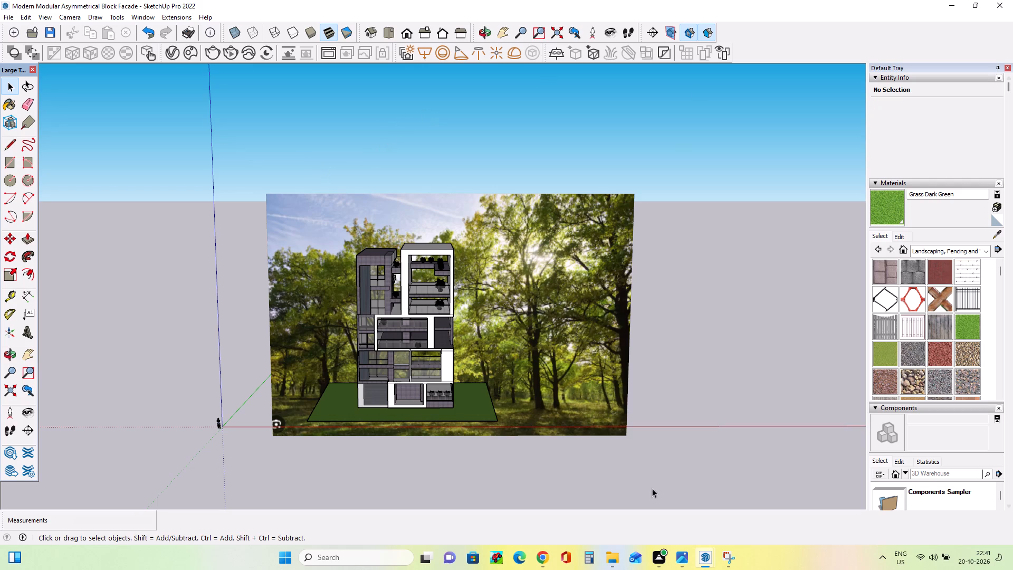
click(4, 158)
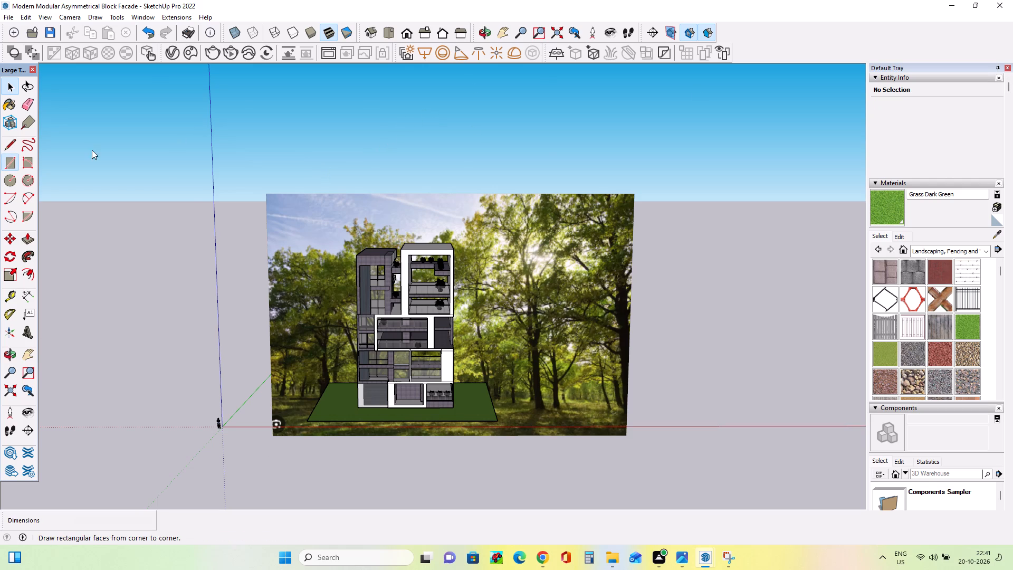
drag(703, 328, 762, 284)
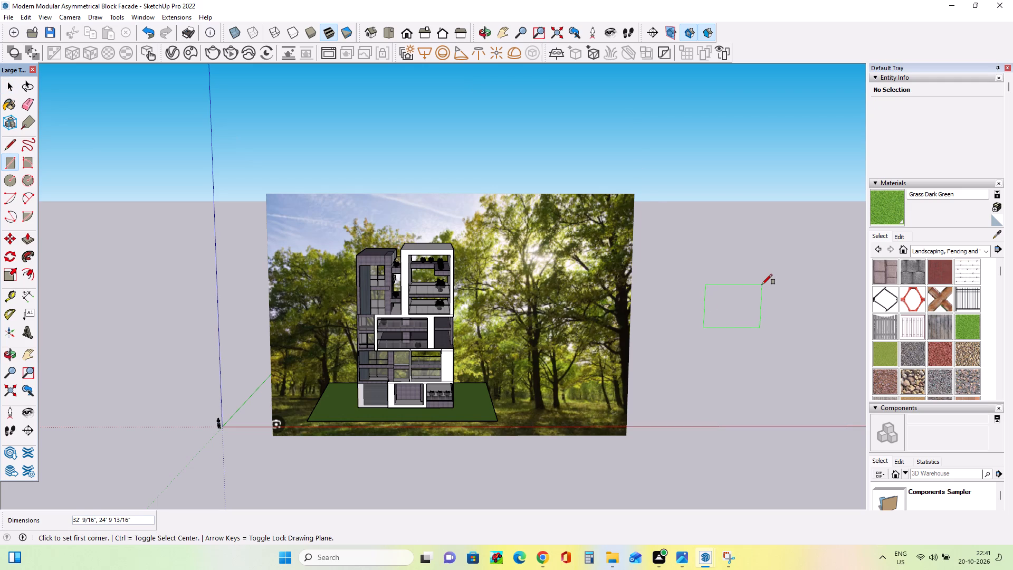
click(759, 285)
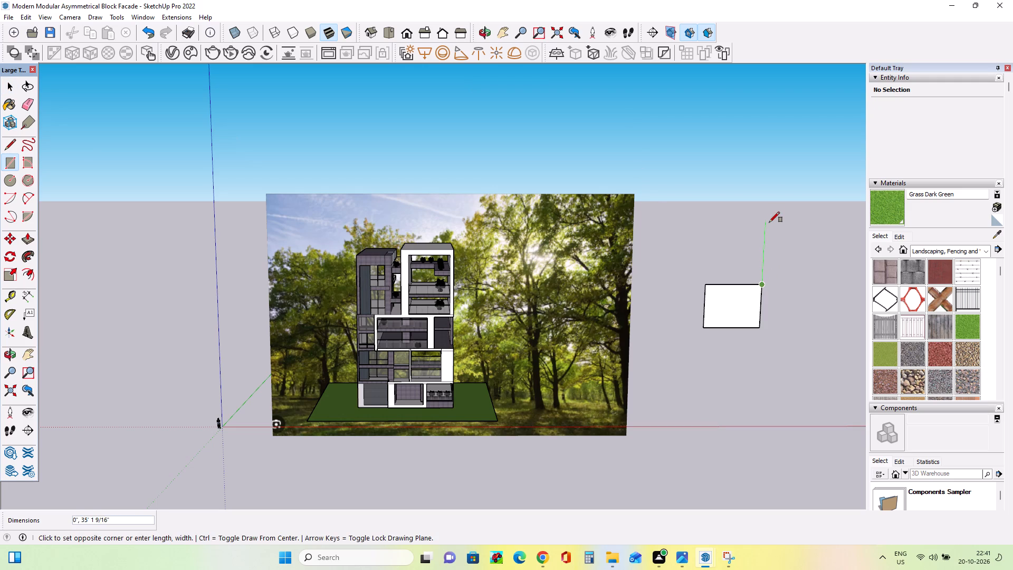
click(770, 216)
click(785, 241)
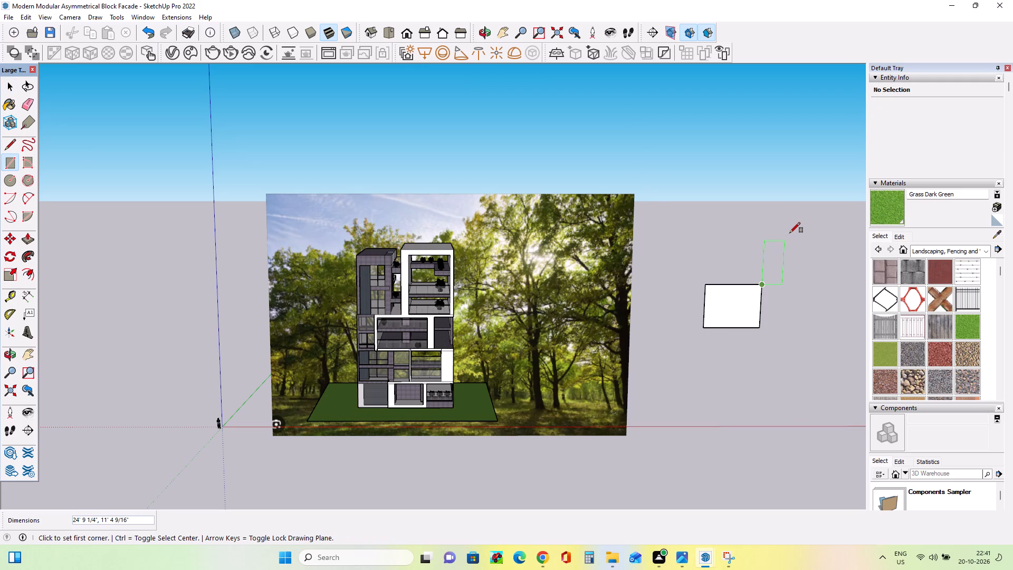
Draw three more separate upright rectangles around the first pair, about 34' by 29', 17' by 24' and 7' by 43'.
click(768, 223)
click(710, 170)
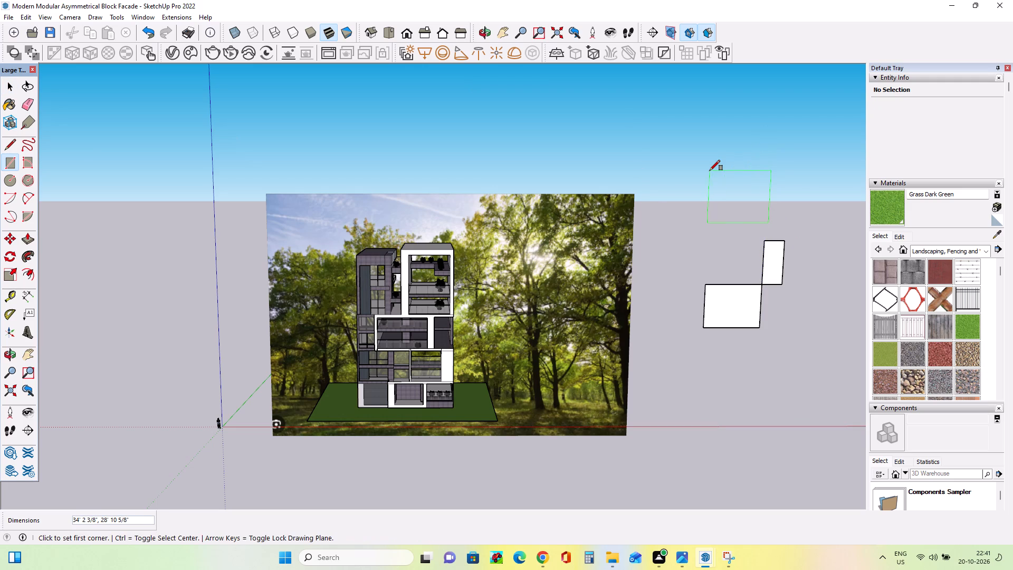
click(777, 347)
click(809, 306)
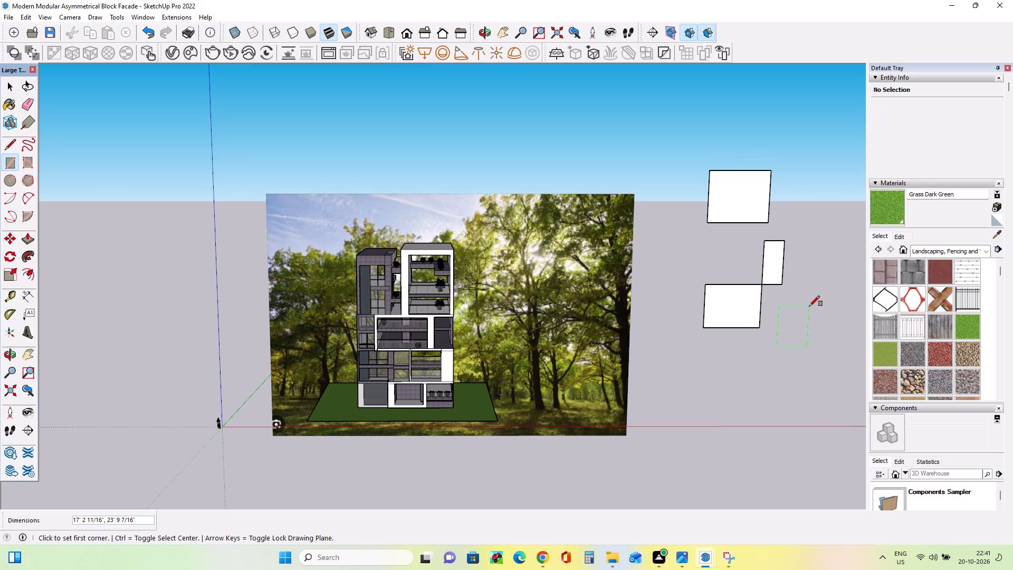
click(802, 293)
click(820, 217)
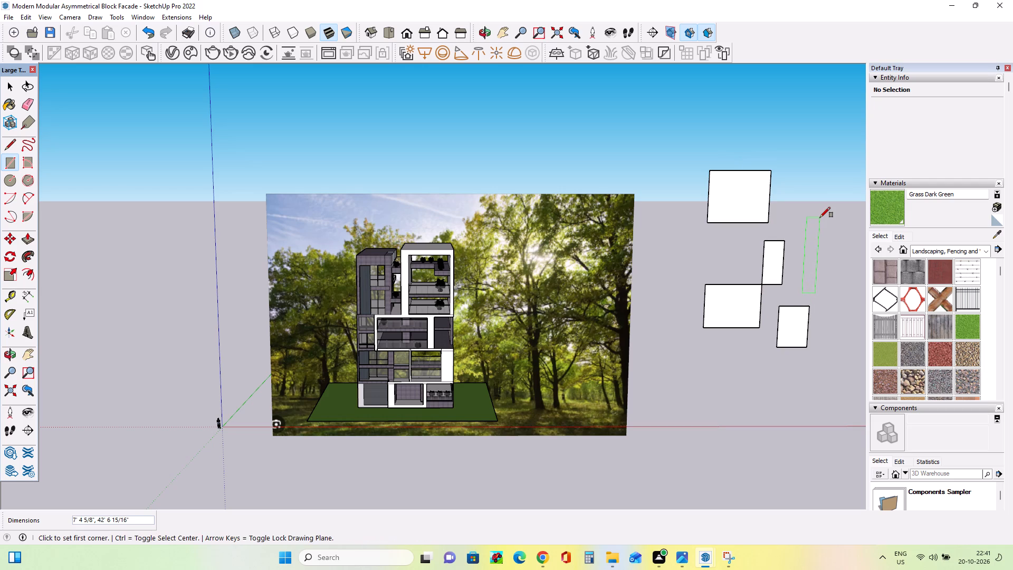
Draw five overlapping rectangles across the existing cluster, including a tall one about 36' by 54' and a small one about 15' by 12'.
click(748, 378)
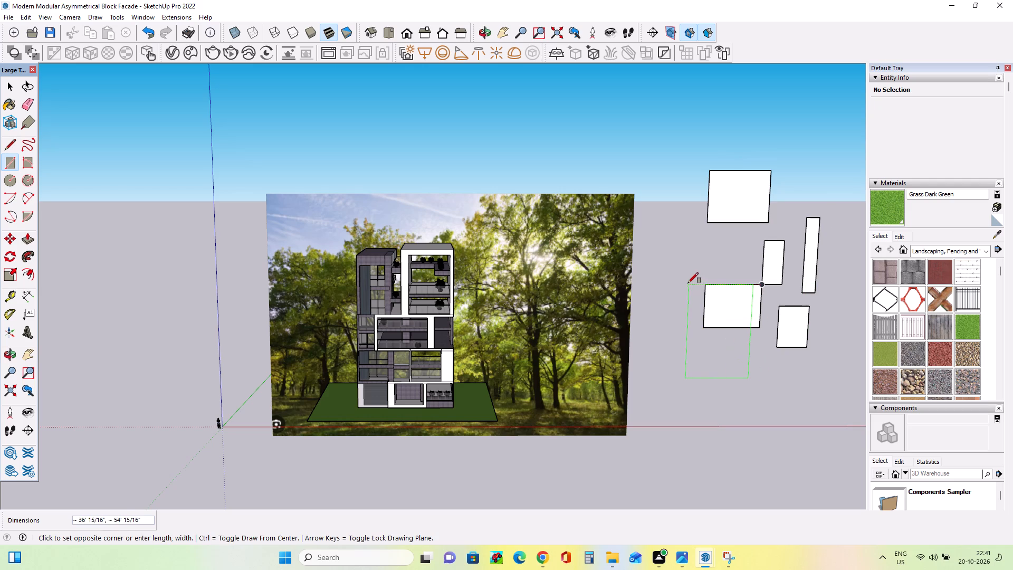
click(688, 283)
click(718, 291)
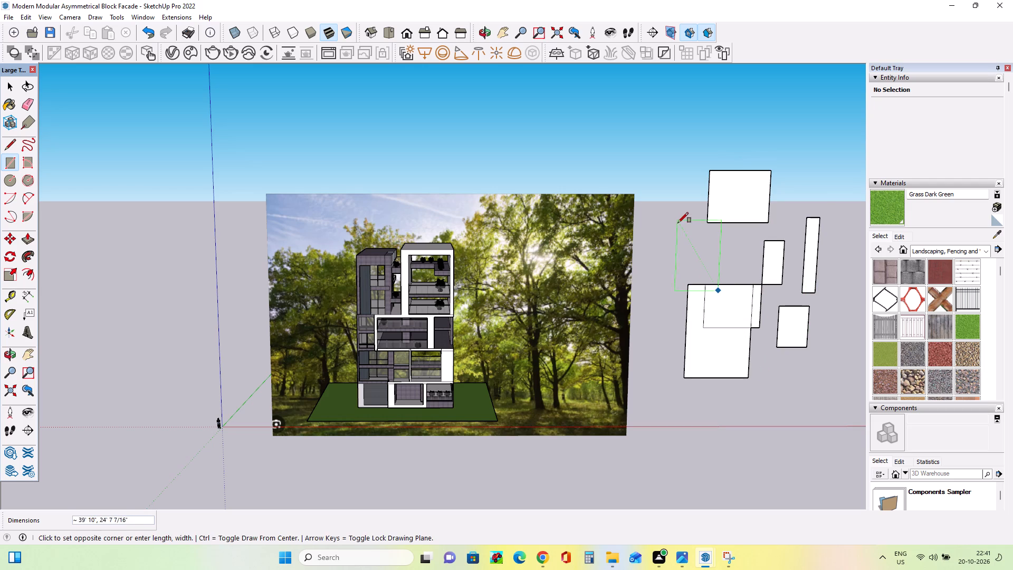
click(679, 217)
click(747, 317)
click(749, 261)
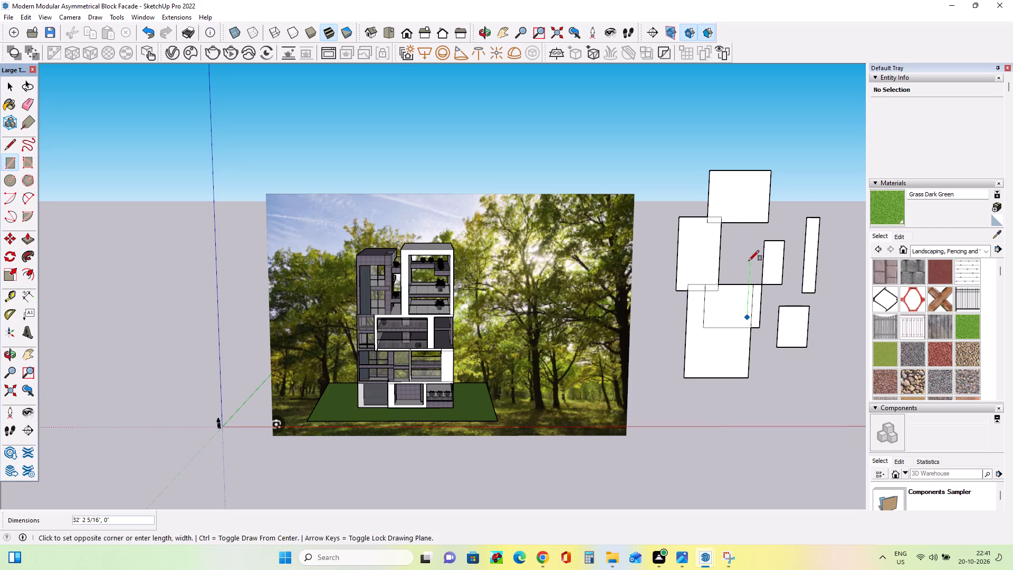
click(781, 343)
click(761, 225)
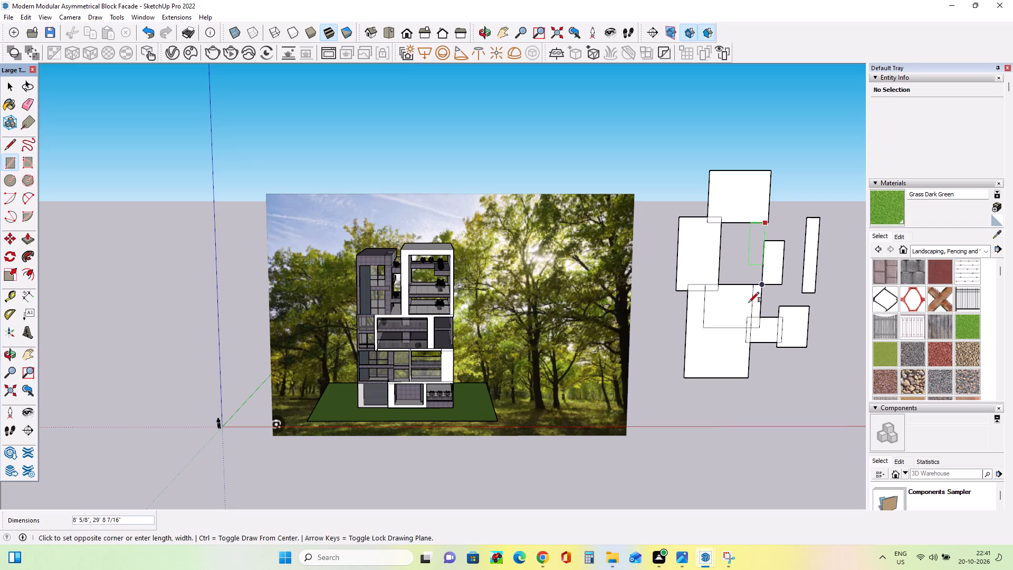
click(749, 335)
click(738, 245)
click(779, 224)
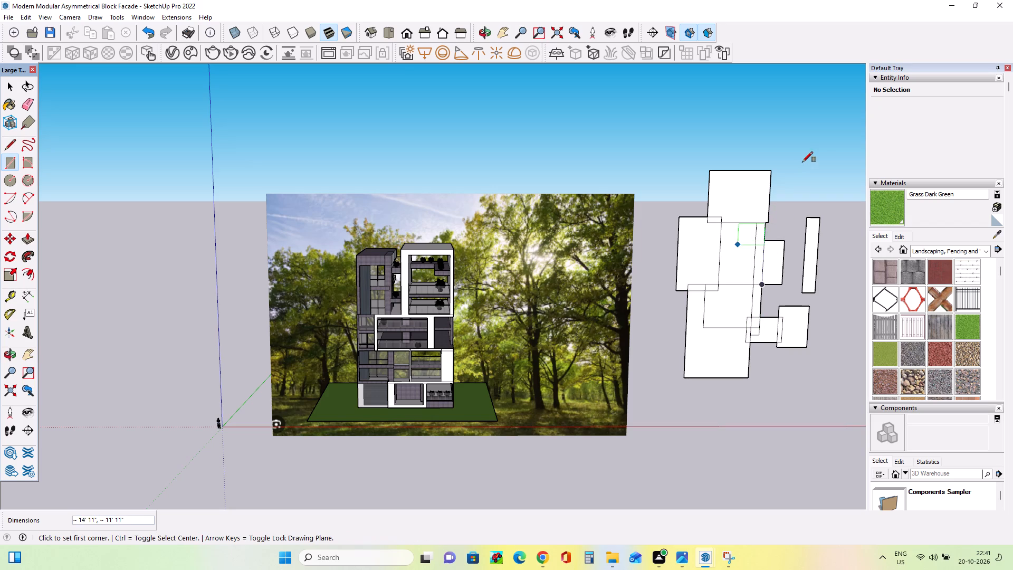
Draw five rectangles around the cluster's upper and outer parts, including narrow uprights about 9' by 41' and 7' by 66'.
click(808, 154)
click(787, 227)
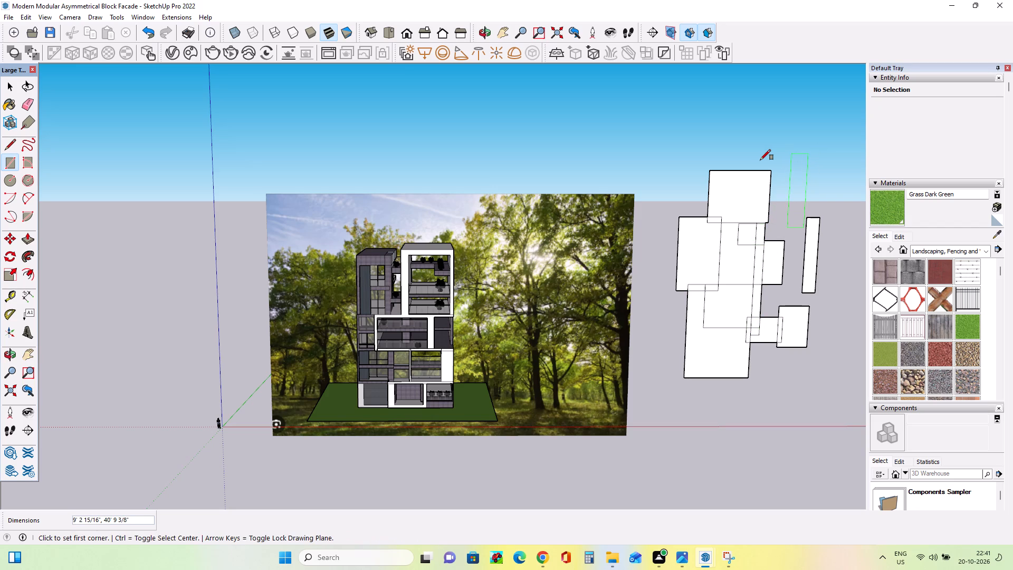
click(760, 160)
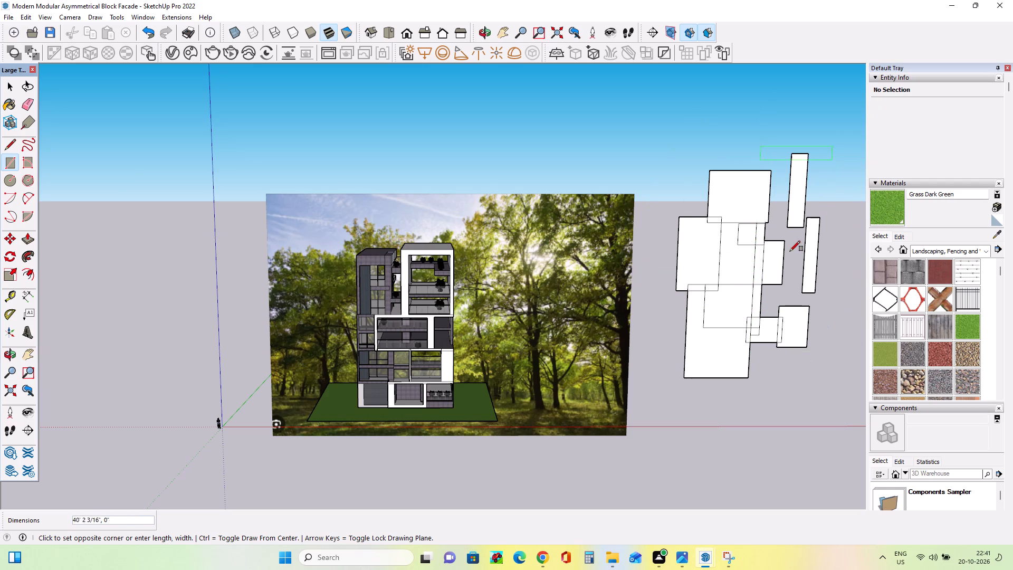
click(883, 128)
click(760, 104)
drag(795, 217, 795, 190)
click(785, 149)
click(750, 139)
click(712, 273)
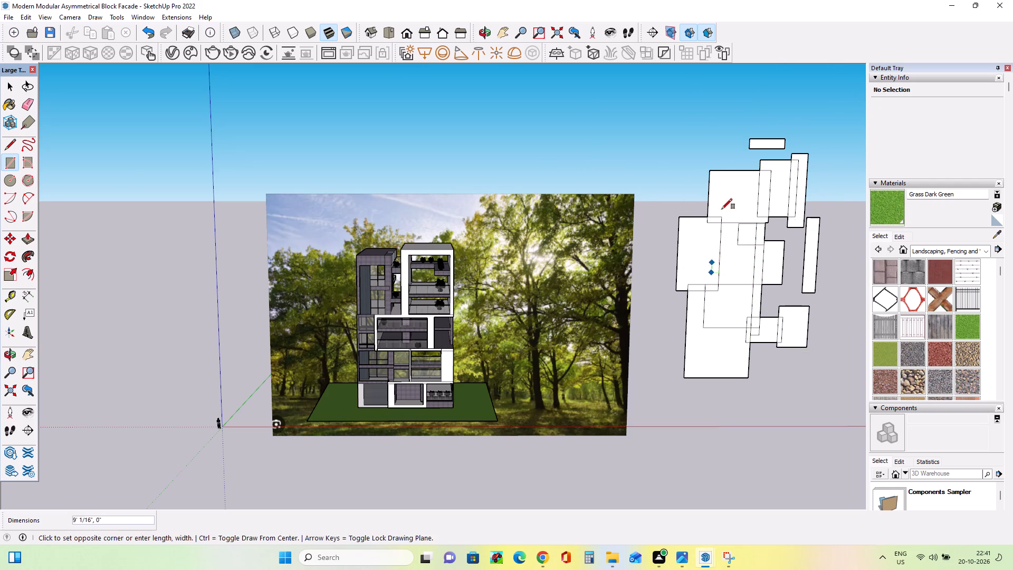
click(730, 154)
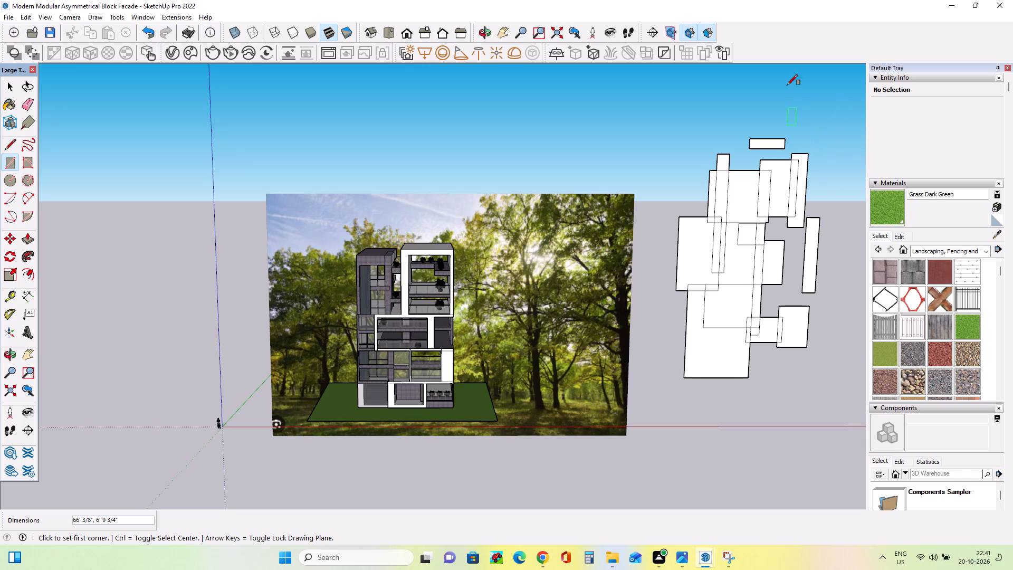
drag(829, 297, 830, 286)
click(796, 210)
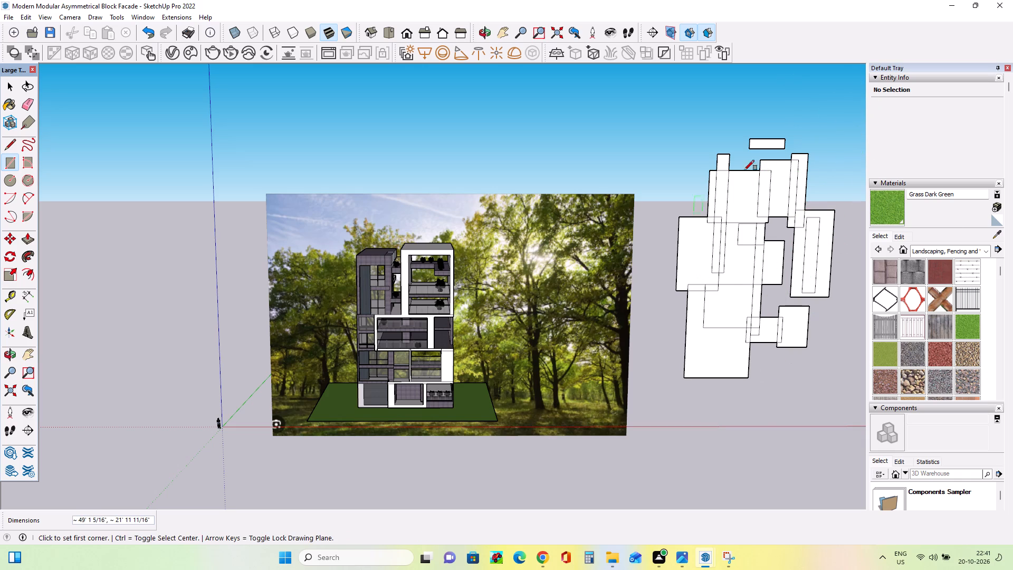
Extend the cluster downward with three overlapping rectangles about 27' by 40', 16' by 39' and 51' by 34'.
click(756, 416)
click(809, 345)
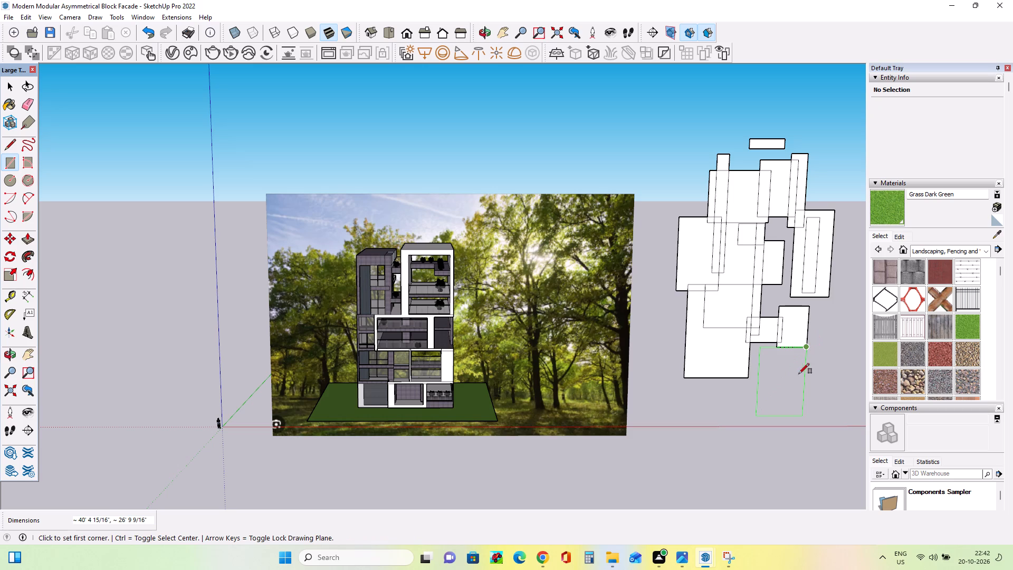
click(829, 414)
click(812, 349)
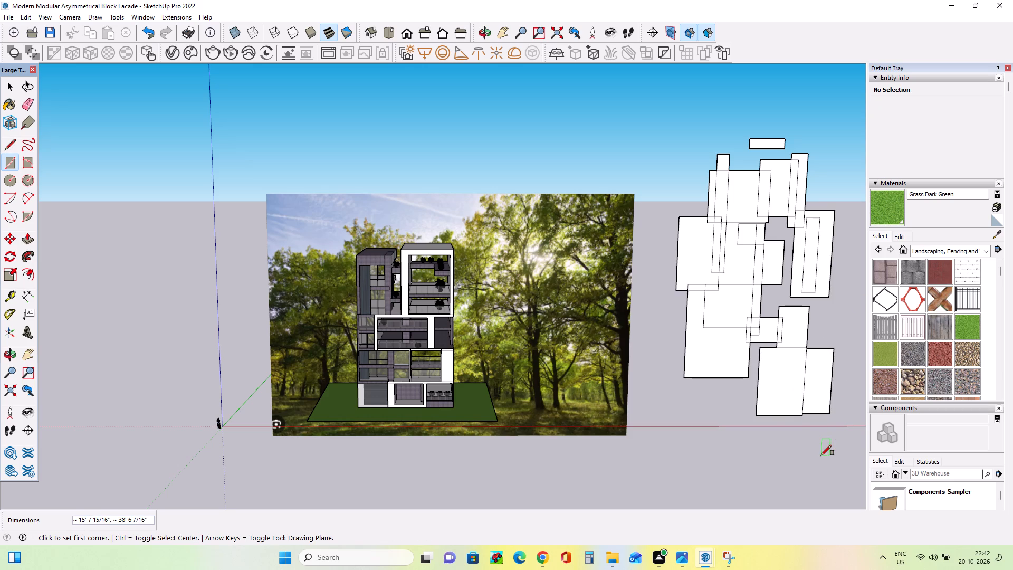
click(821, 455)
click(736, 400)
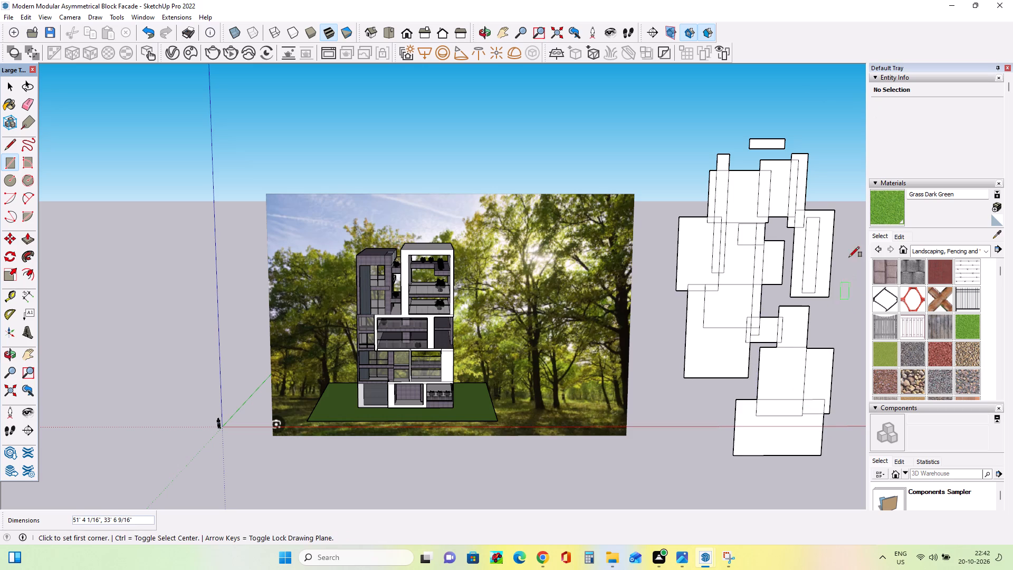
Draw five large rectangles over the cluster's upper part and photo-side edge, about 37' by 85', 18' by 69', 83' by 48', 36' by 50' and 23' by 50'.
drag(733, 270, 733, 261)
click(675, 117)
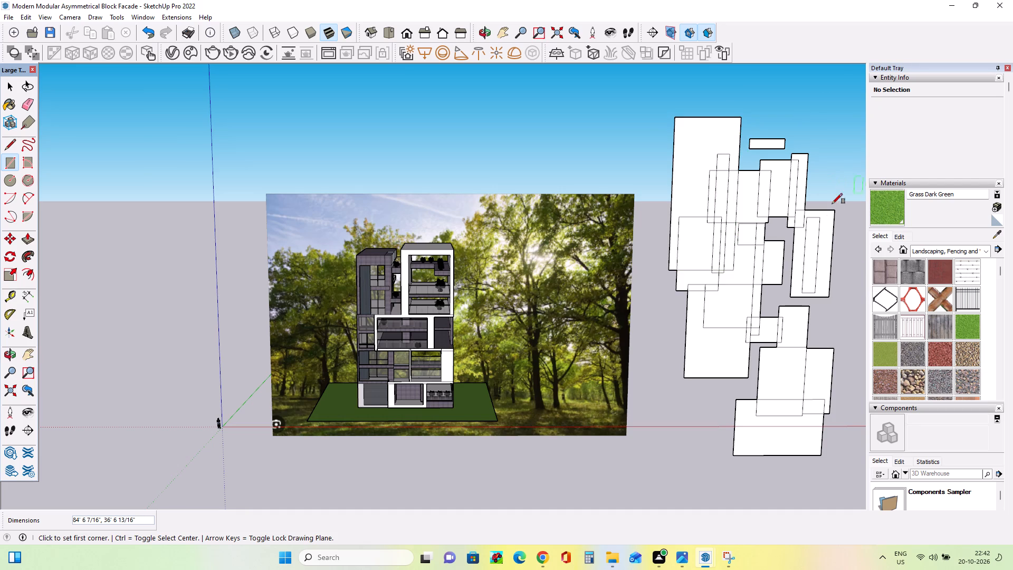
click(772, 217)
click(809, 91)
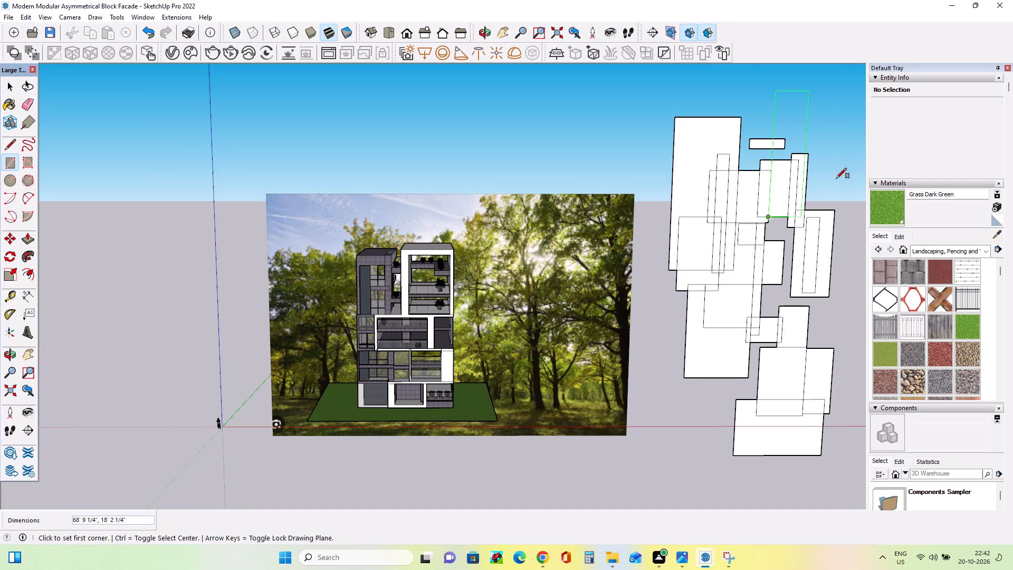
click(836, 179)
click(690, 91)
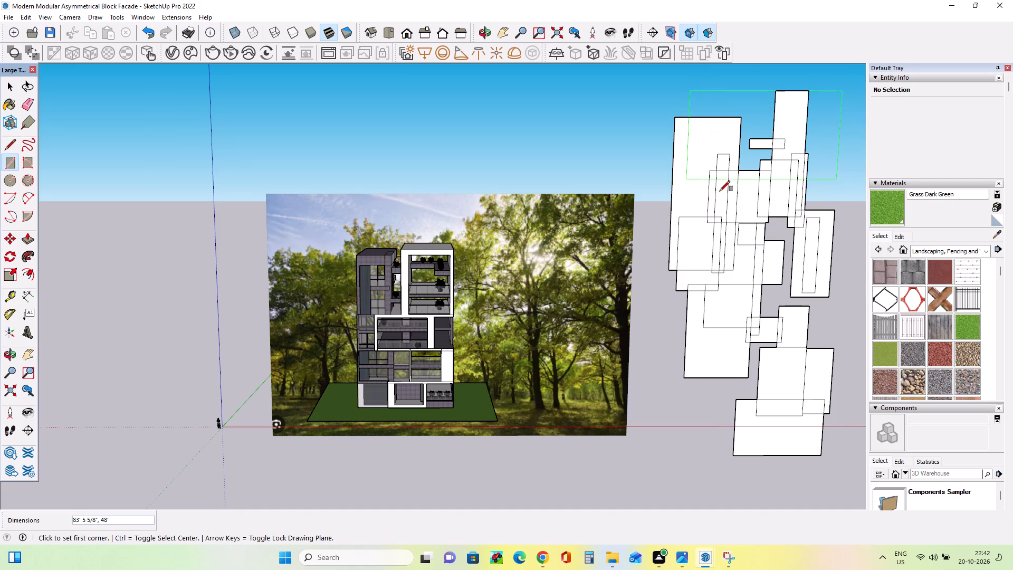
click(711, 188)
click(647, 96)
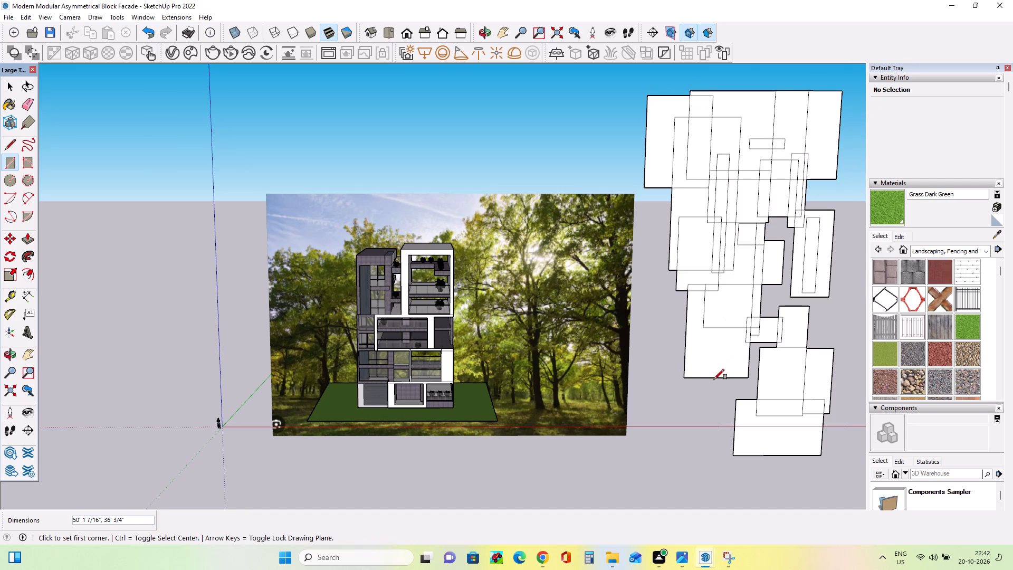
click(694, 392)
click(657, 305)
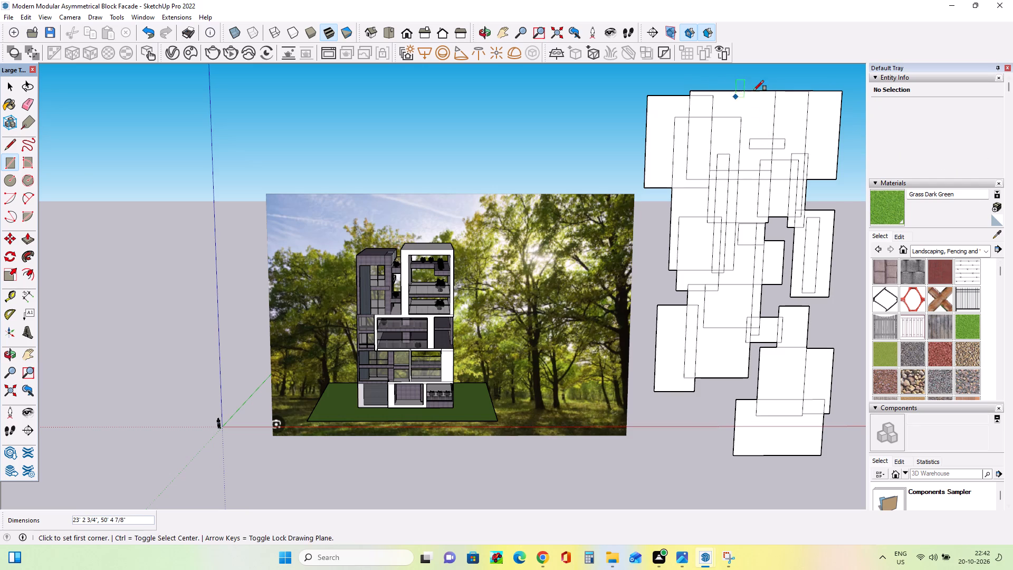
Add a row of four low rectangles along the cluster's top edge, the last three about 16' by 12', 15' by 9' and 8' by 8'.
click(661, 97)
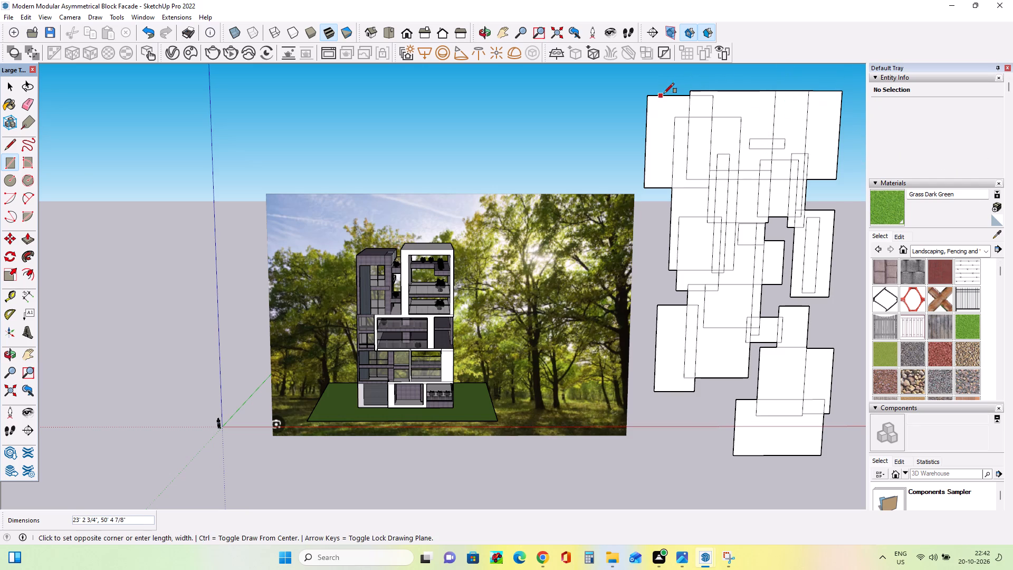
click(744, 74)
click(739, 95)
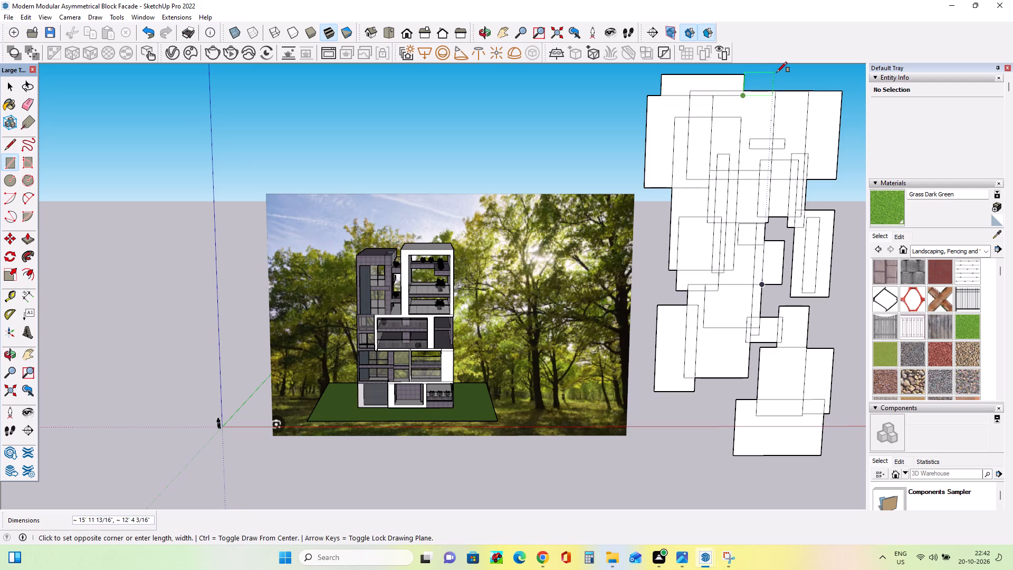
click(777, 73)
click(776, 92)
click(805, 74)
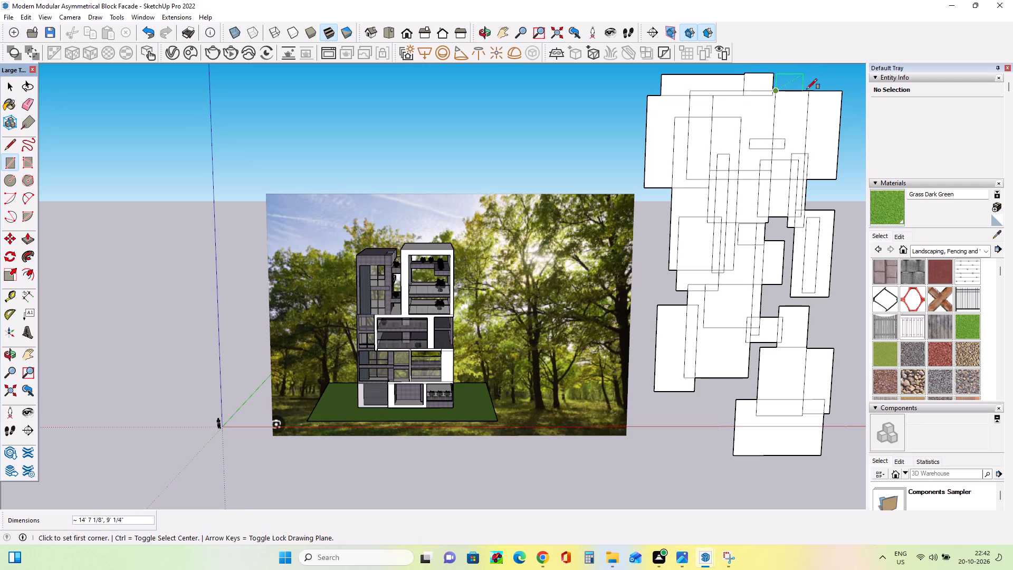
click(806, 95)
click(833, 76)
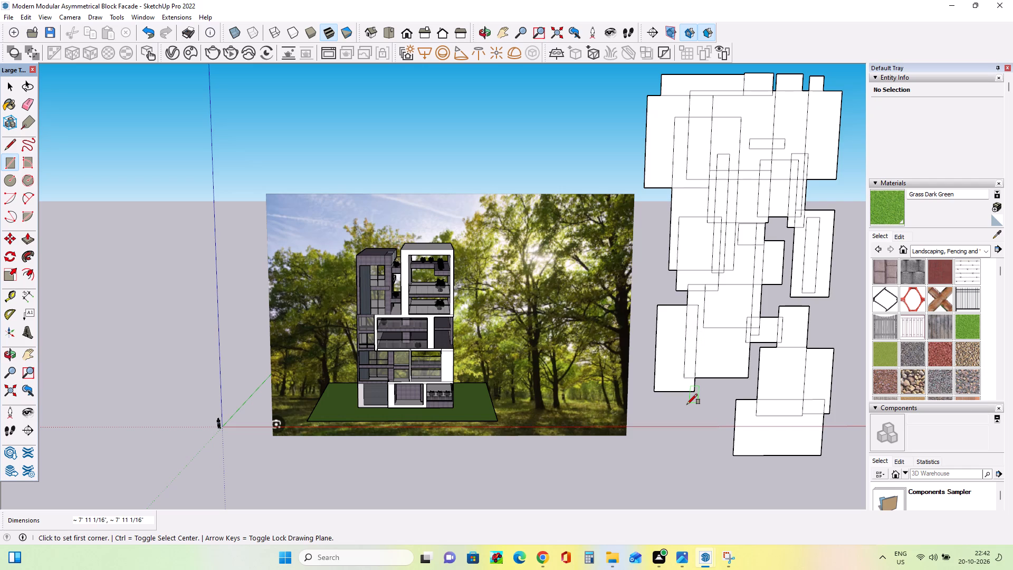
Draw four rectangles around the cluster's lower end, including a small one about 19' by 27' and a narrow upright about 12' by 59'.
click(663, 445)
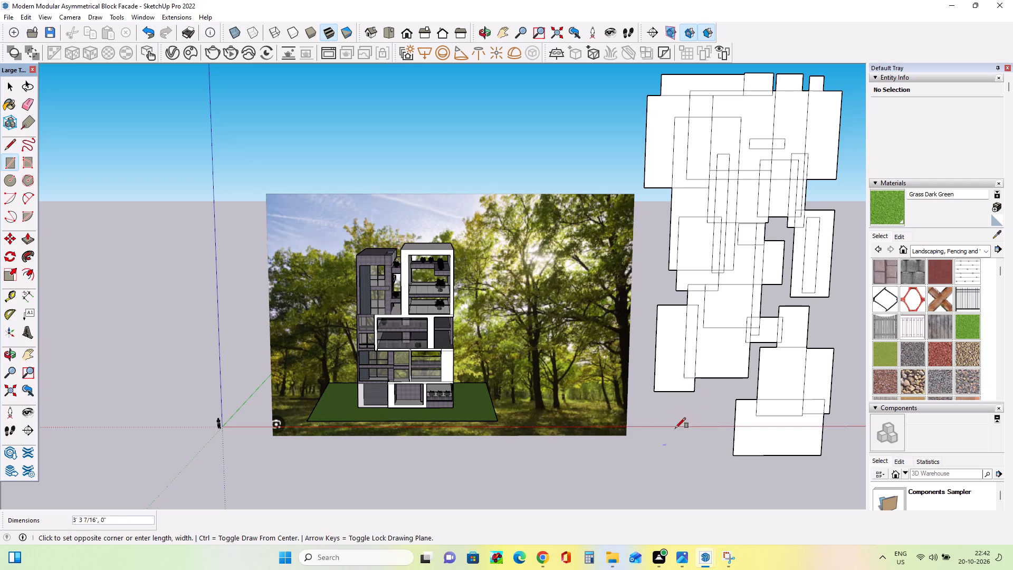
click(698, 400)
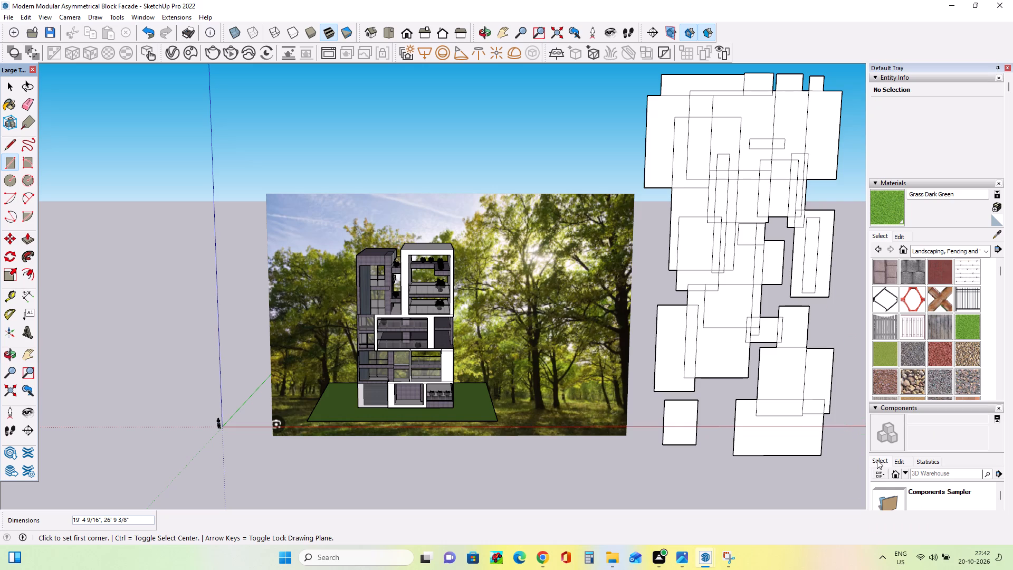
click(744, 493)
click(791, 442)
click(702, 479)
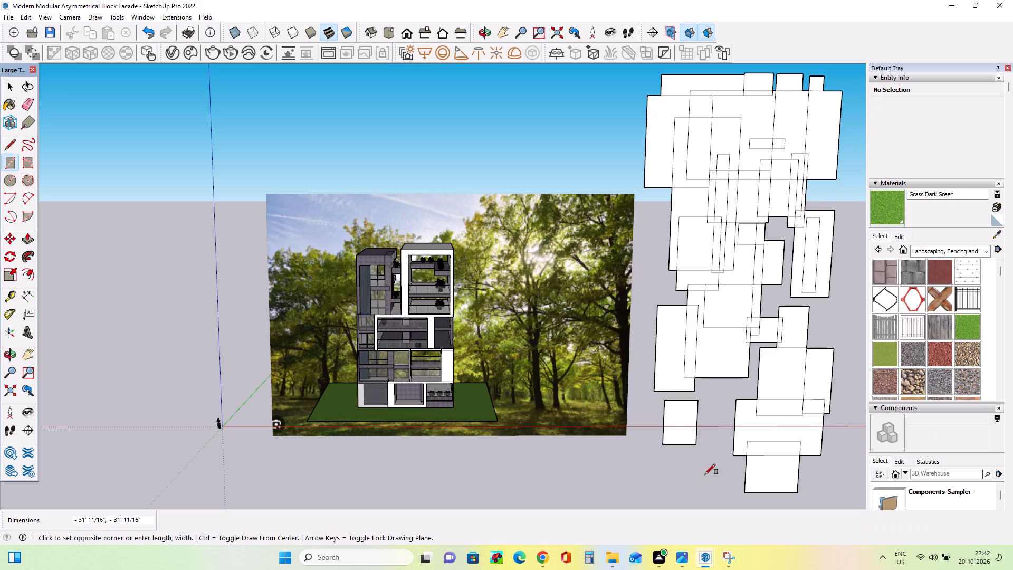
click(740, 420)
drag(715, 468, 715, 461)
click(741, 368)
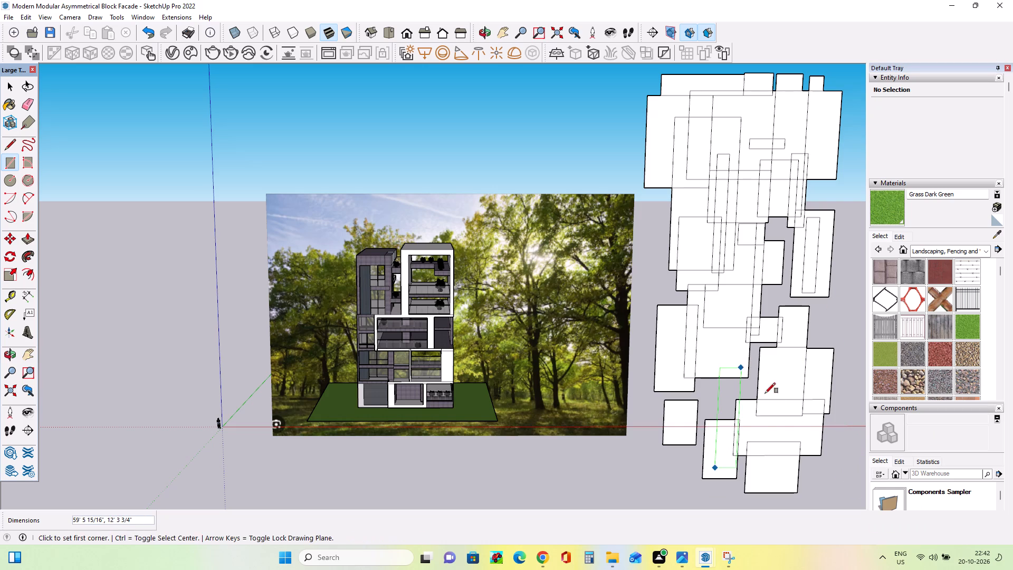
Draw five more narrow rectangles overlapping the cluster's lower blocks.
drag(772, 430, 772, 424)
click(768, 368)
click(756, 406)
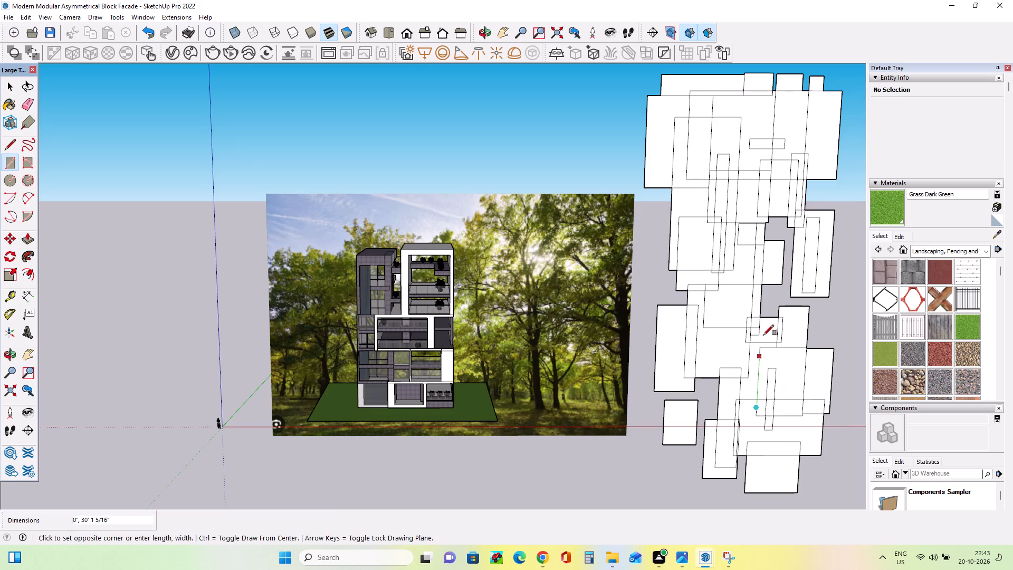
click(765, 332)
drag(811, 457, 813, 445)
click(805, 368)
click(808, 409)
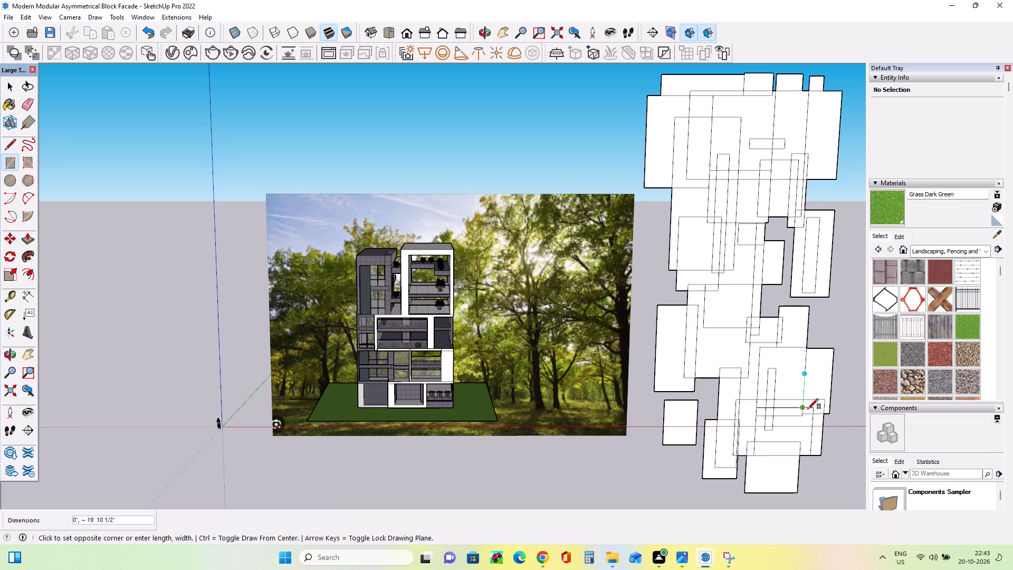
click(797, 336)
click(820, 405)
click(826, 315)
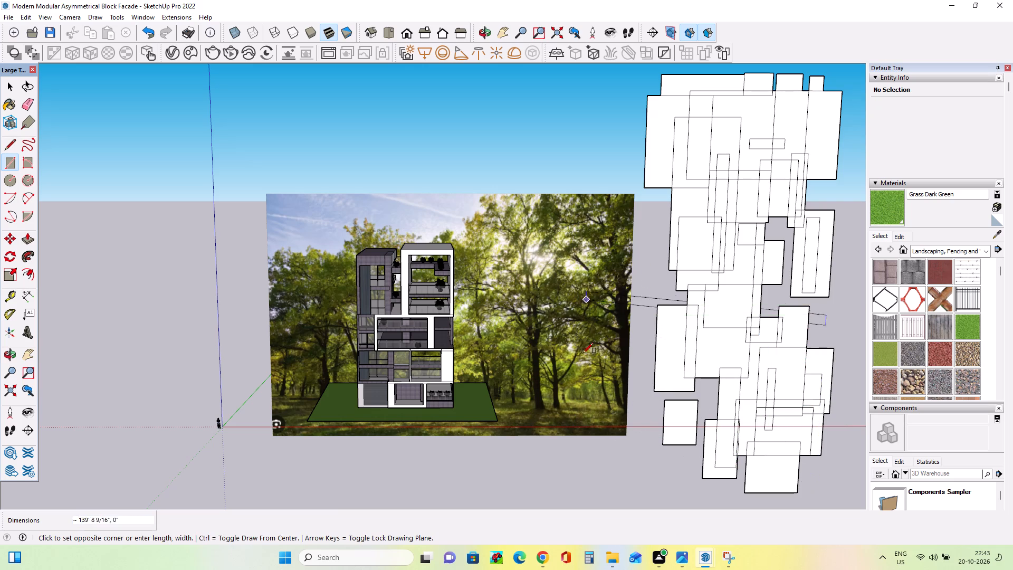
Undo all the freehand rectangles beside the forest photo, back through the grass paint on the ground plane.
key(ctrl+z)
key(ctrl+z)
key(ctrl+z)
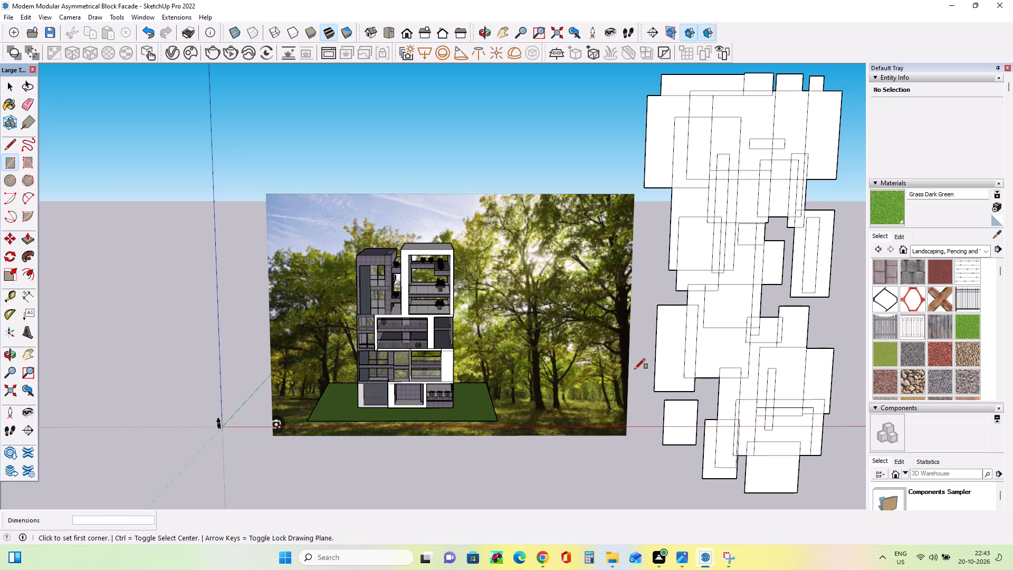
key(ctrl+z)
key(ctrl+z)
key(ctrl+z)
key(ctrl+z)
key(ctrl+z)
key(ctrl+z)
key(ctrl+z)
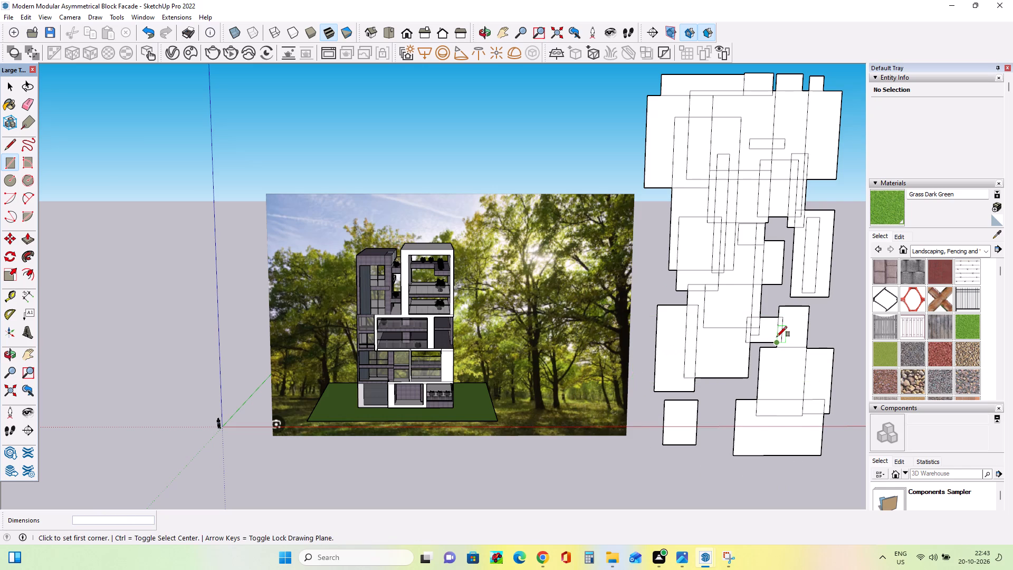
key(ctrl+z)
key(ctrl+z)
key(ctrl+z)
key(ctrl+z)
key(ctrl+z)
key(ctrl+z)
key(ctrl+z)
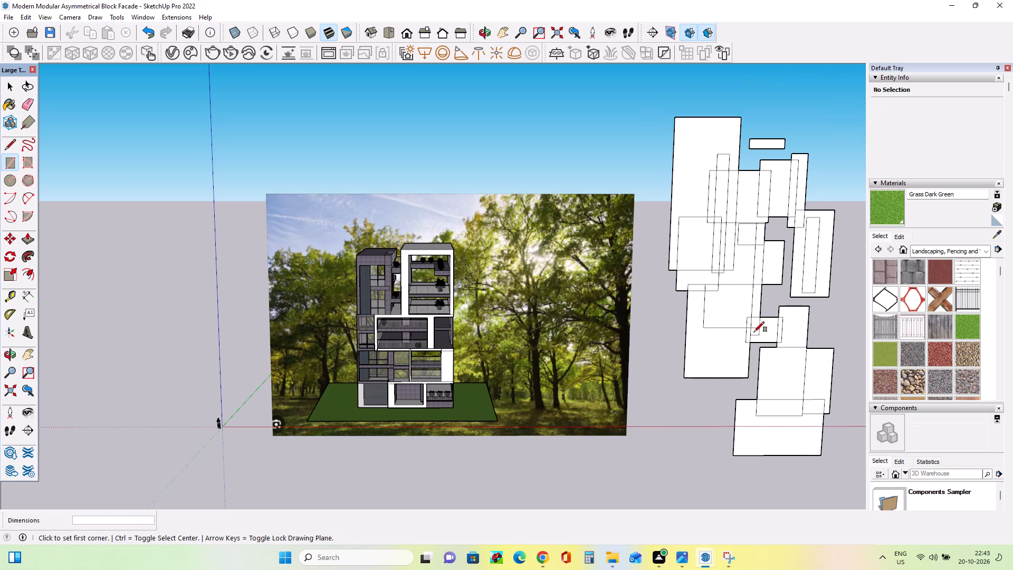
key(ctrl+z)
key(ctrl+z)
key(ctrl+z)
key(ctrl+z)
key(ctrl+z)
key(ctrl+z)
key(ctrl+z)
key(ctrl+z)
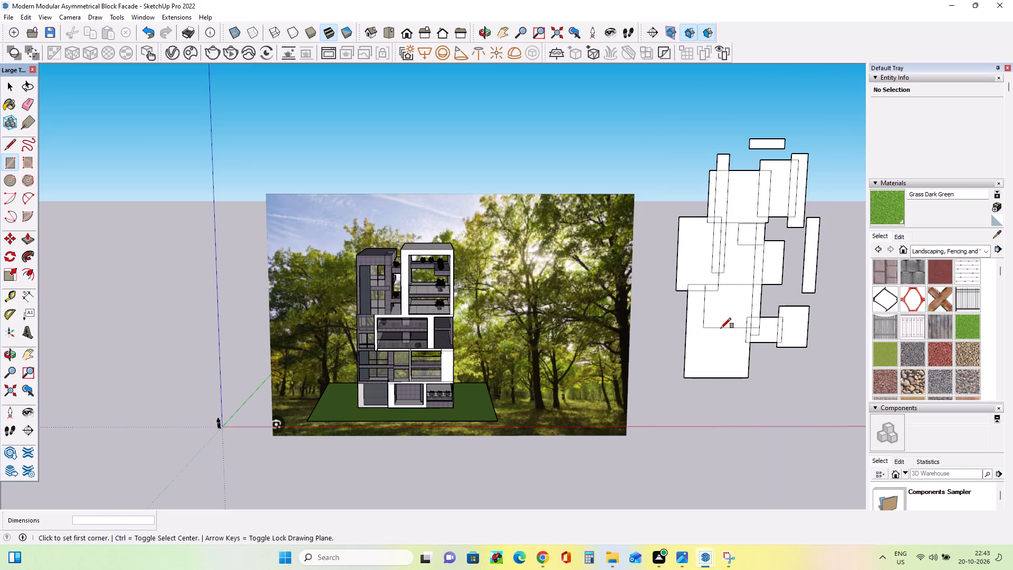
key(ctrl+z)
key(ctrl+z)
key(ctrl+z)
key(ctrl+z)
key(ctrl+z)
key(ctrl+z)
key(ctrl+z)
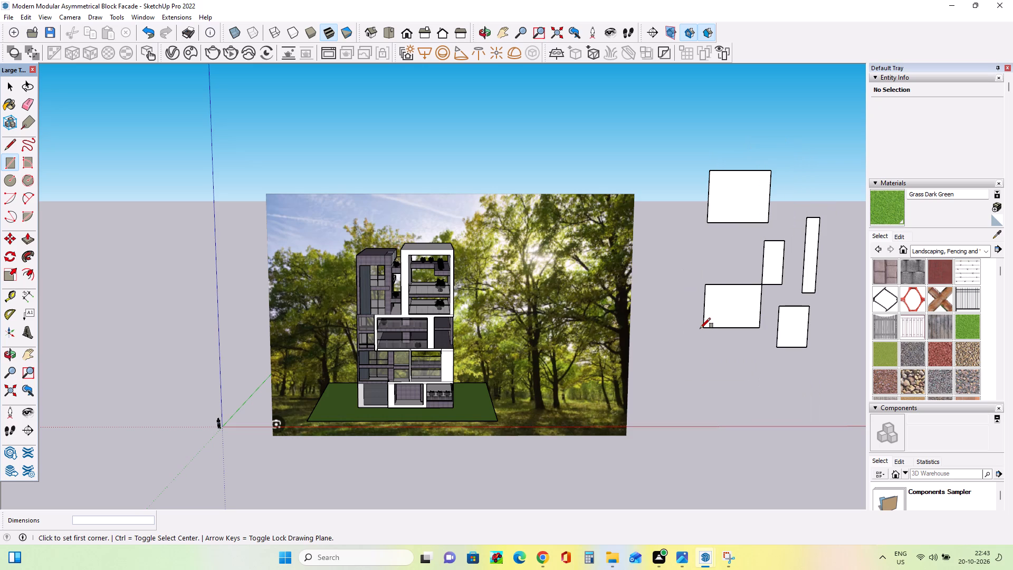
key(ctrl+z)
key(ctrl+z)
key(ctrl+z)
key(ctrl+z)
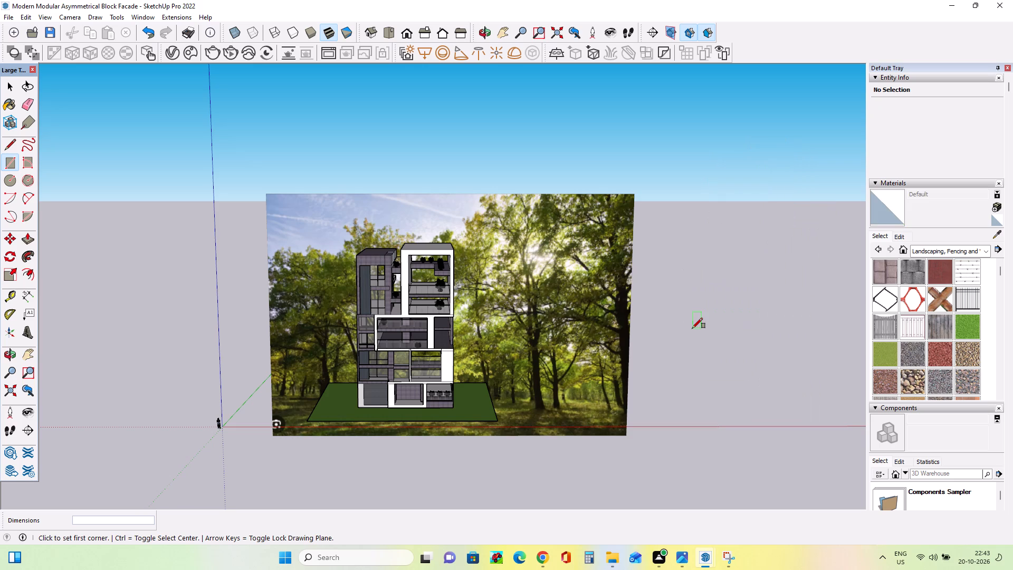
Paint the ground plane under the building with Grass Dark Green.
middle_drag(673, 348, 697, 418)
scroll(474, 427, up, 5)
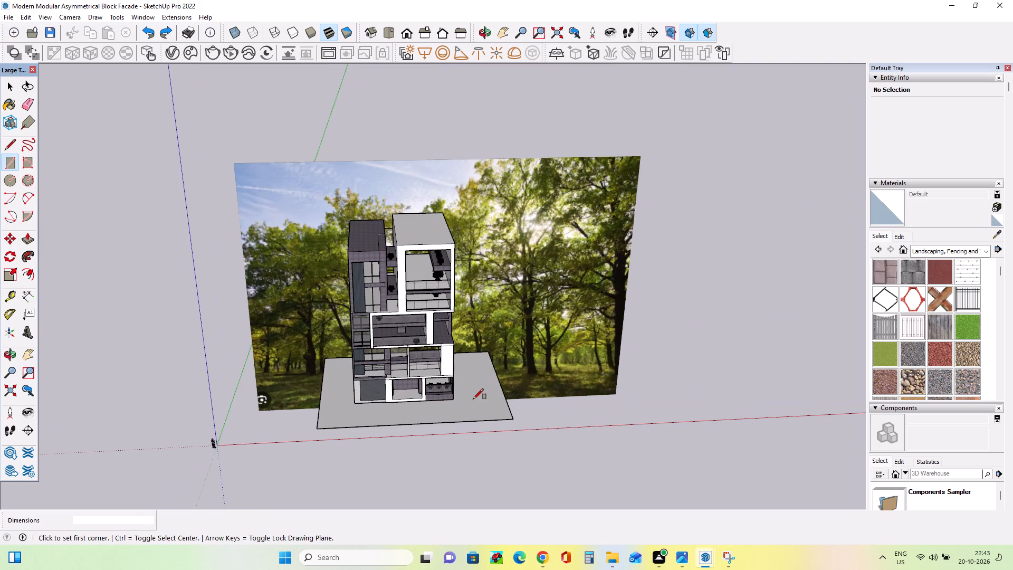
click(961, 329)
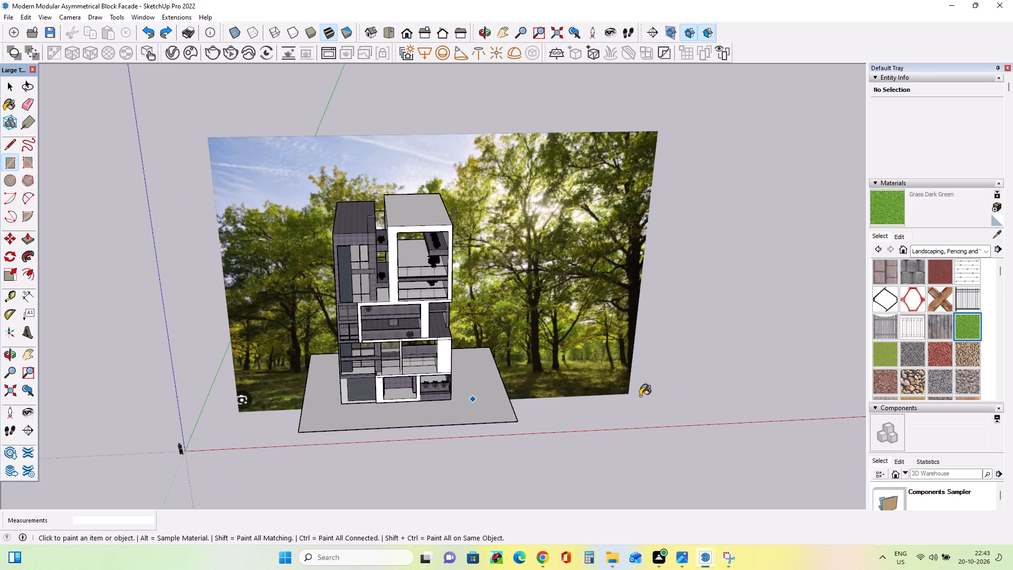
click(488, 405)
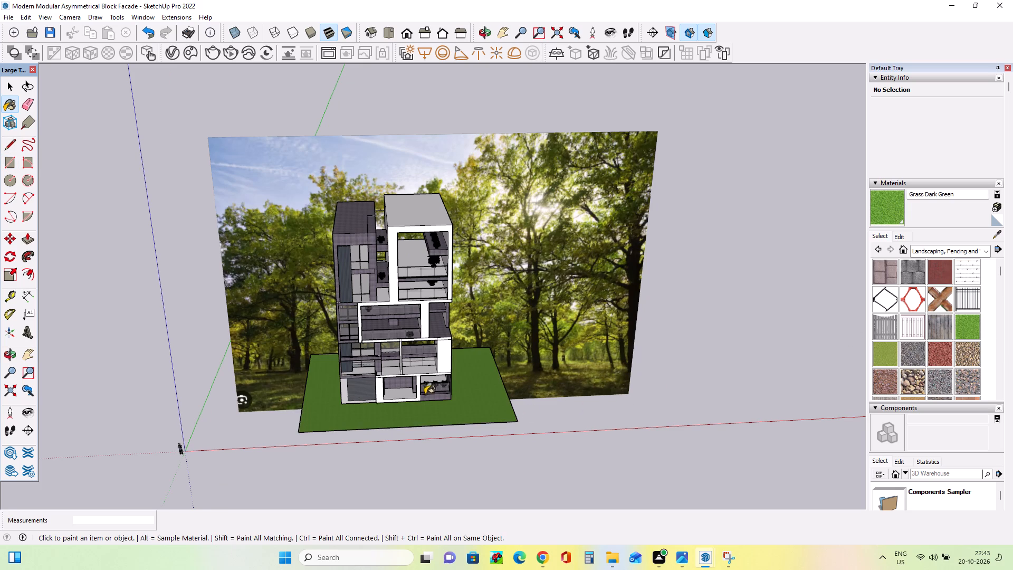
Draw a large flat rectangle about 321' by 609' beyond the forest photo, in the empty area beside it.
scroll(324, 406, down, 13)
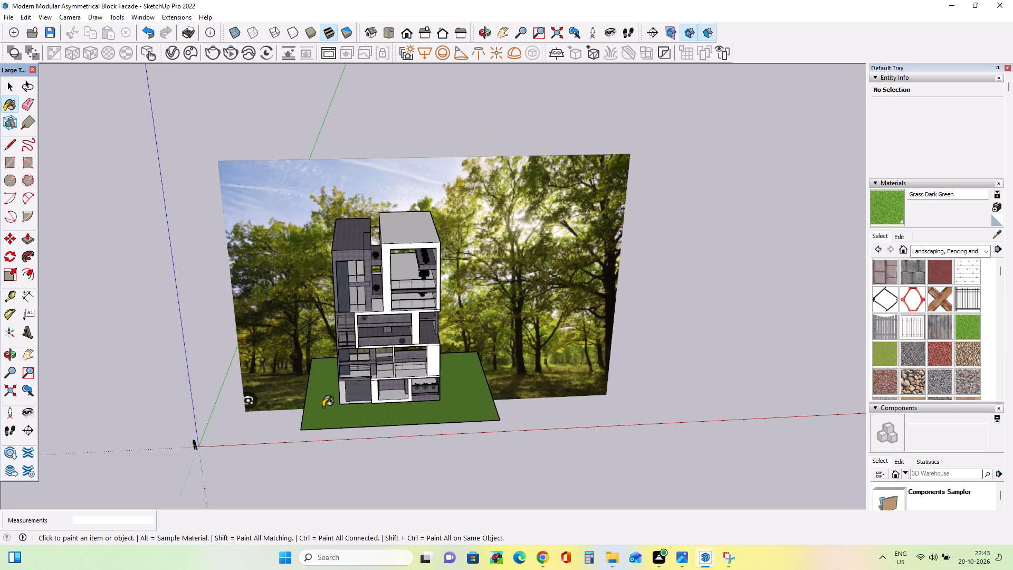
scroll(323, 407, down, 11)
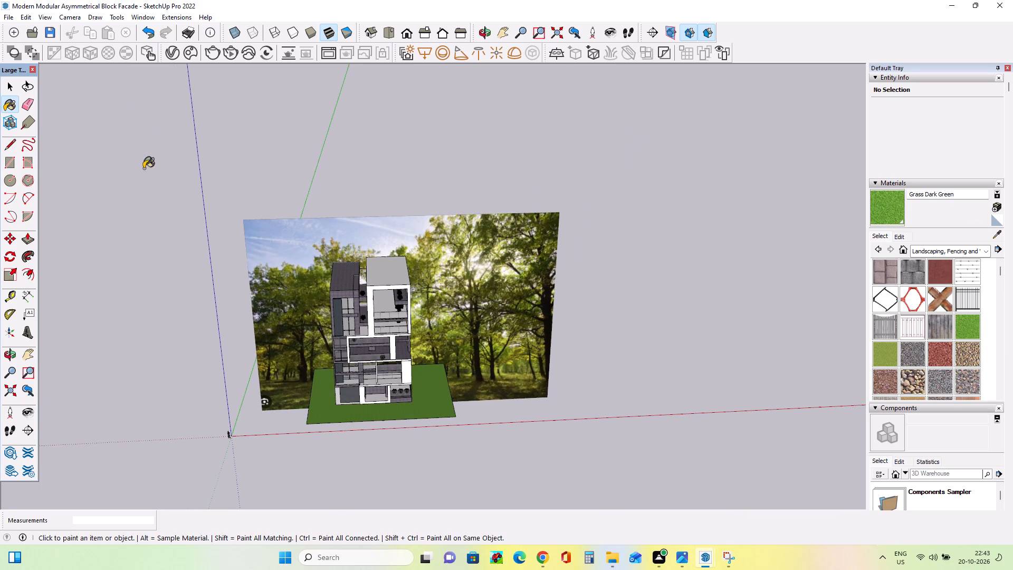
click(12, 161)
click(653, 240)
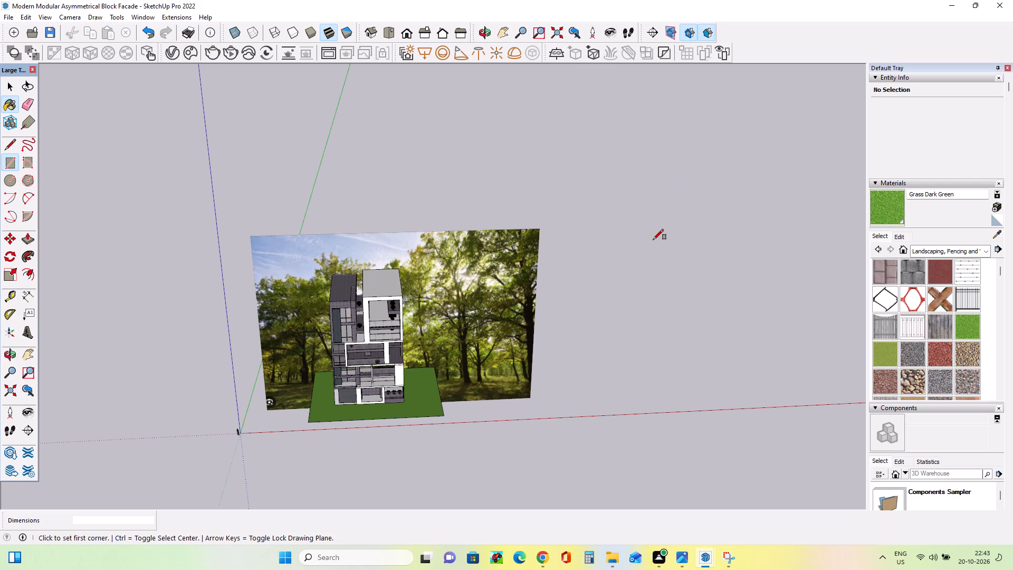
click(687, 160)
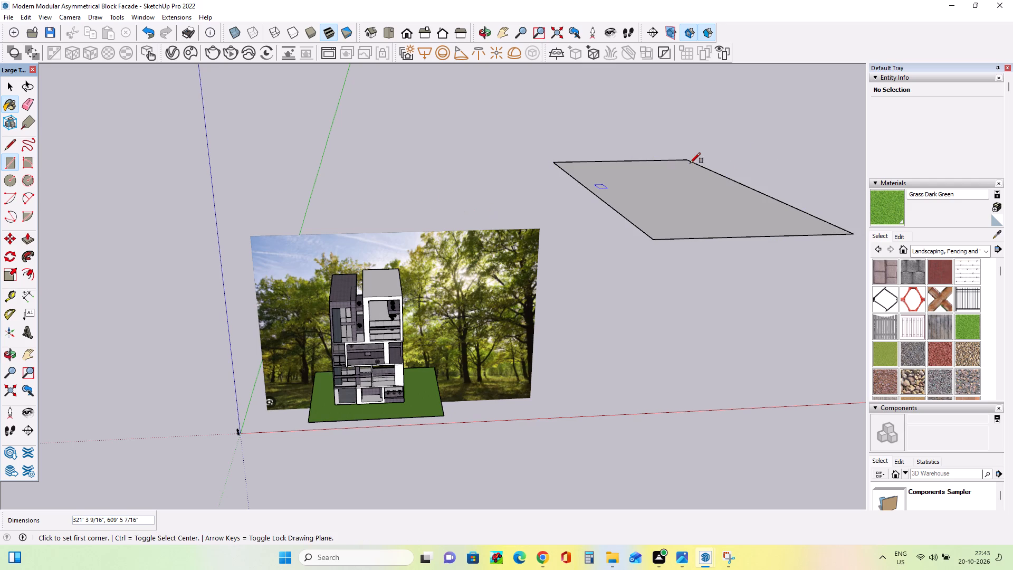
Push/Pull the large flat rectangle upward into a solid block.
click(26, 240)
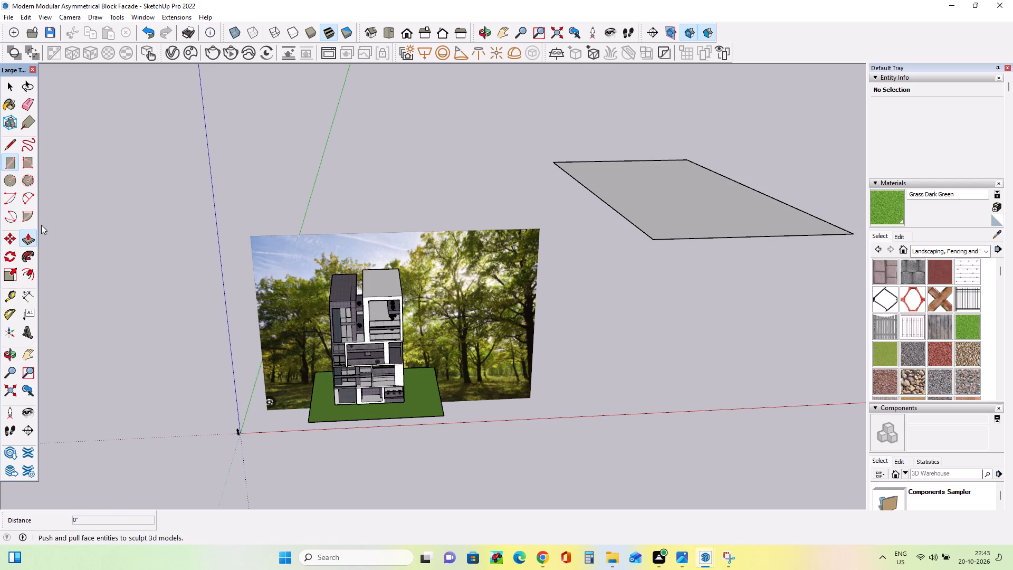
click(679, 204)
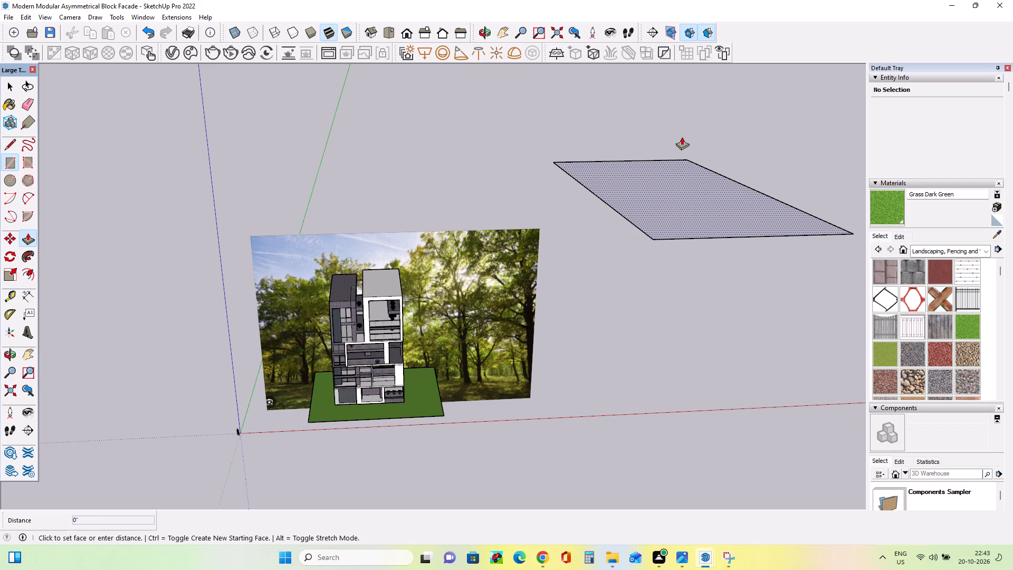
click(658, 204)
click(667, 213)
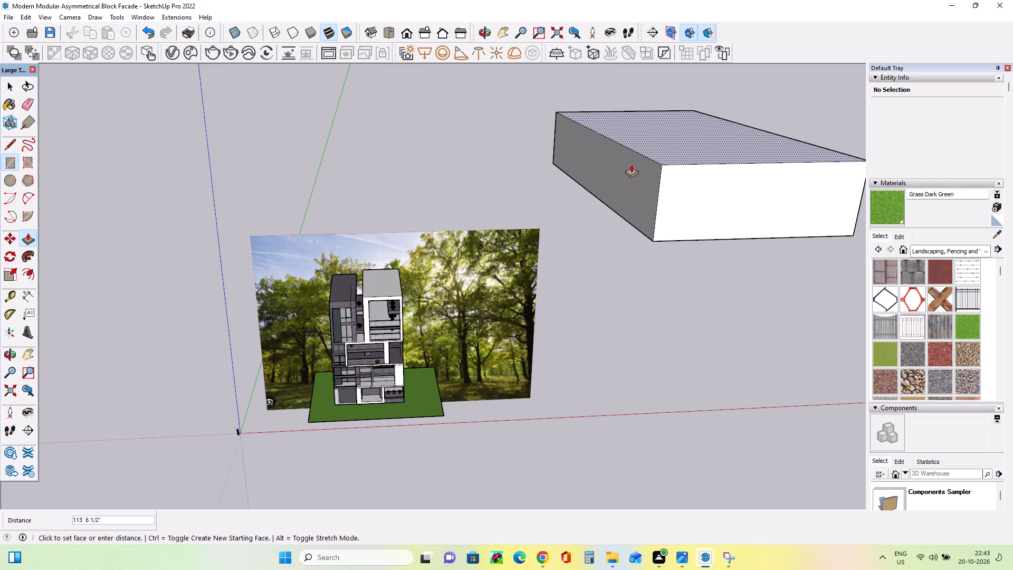
click(645, 142)
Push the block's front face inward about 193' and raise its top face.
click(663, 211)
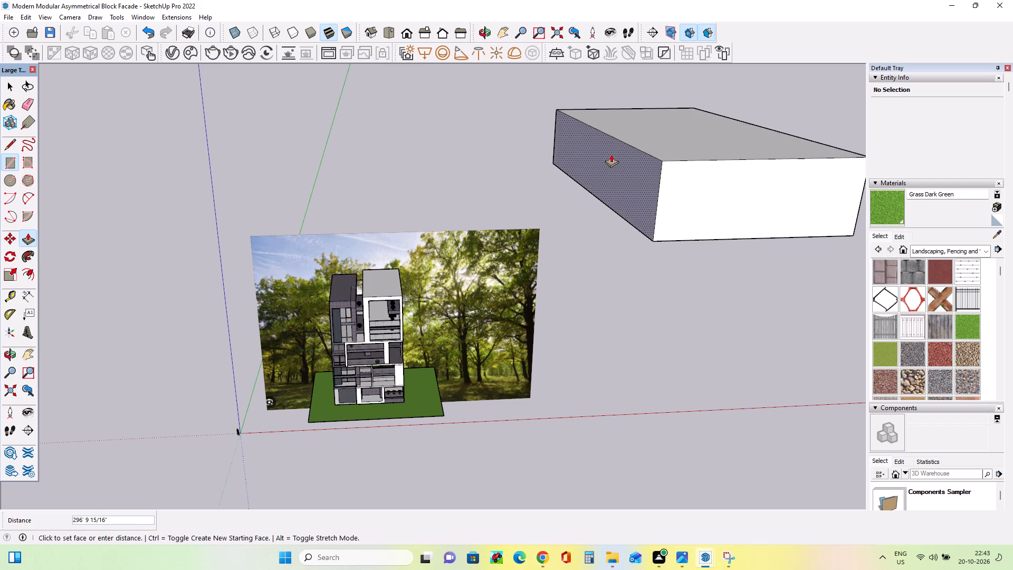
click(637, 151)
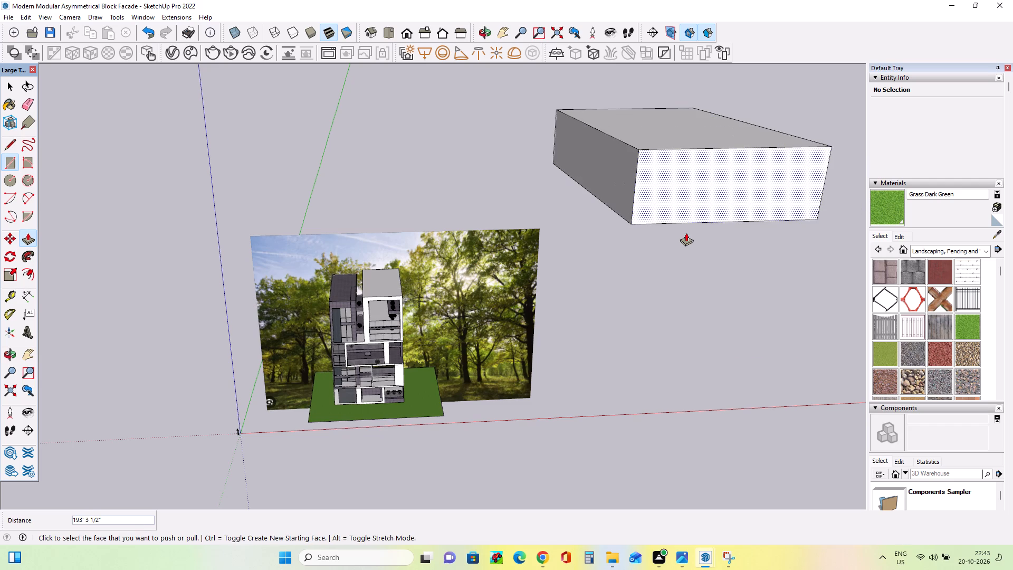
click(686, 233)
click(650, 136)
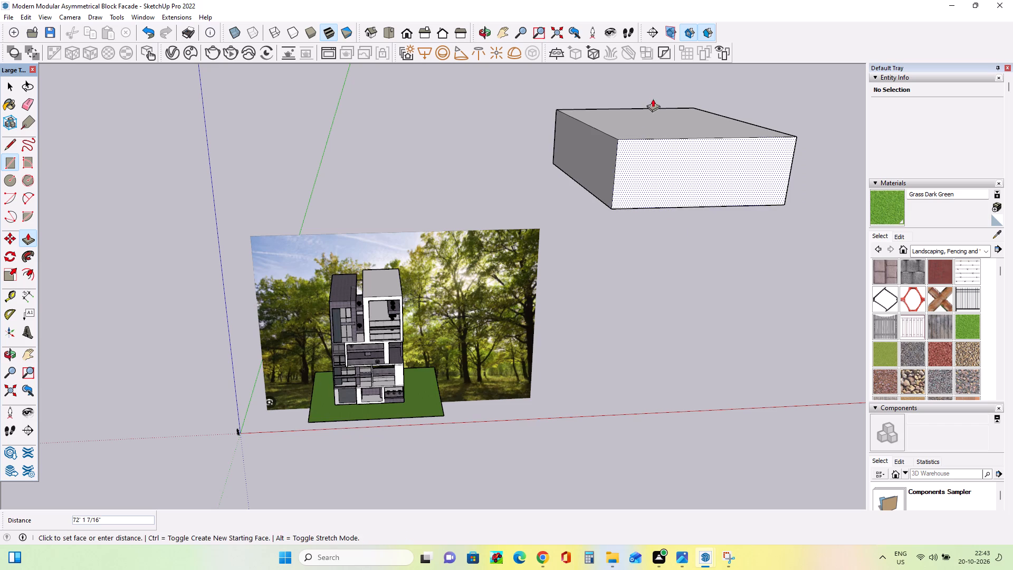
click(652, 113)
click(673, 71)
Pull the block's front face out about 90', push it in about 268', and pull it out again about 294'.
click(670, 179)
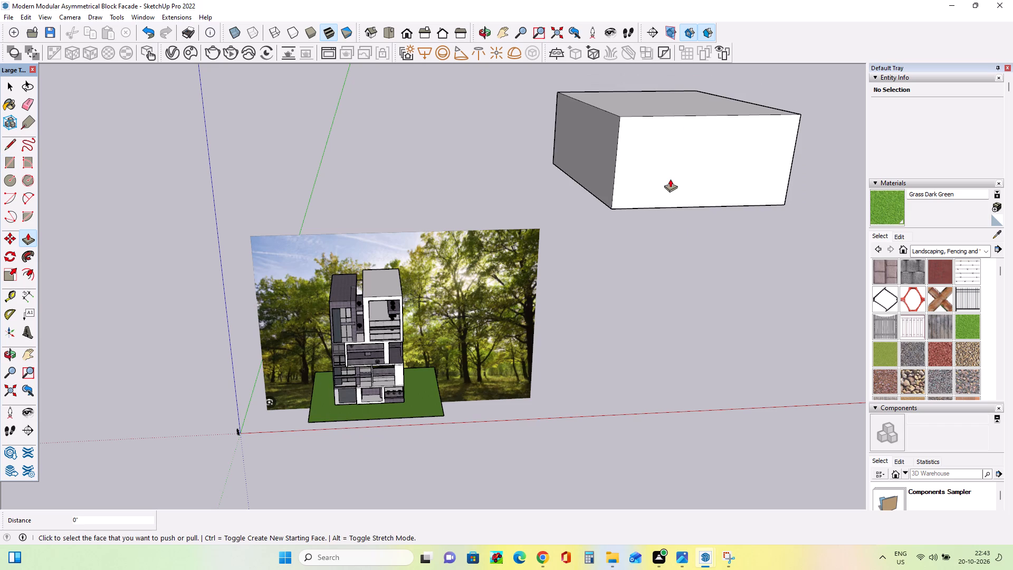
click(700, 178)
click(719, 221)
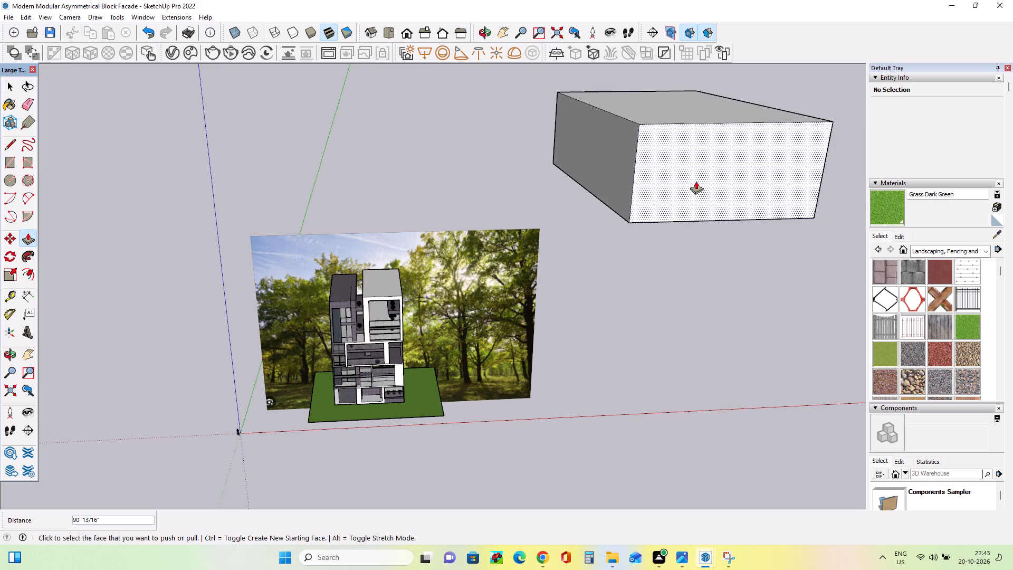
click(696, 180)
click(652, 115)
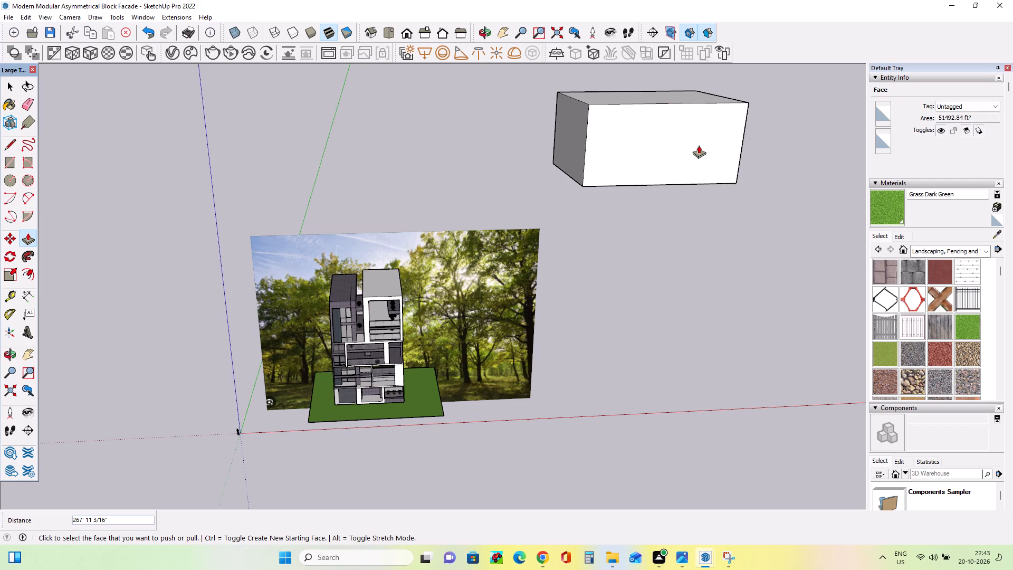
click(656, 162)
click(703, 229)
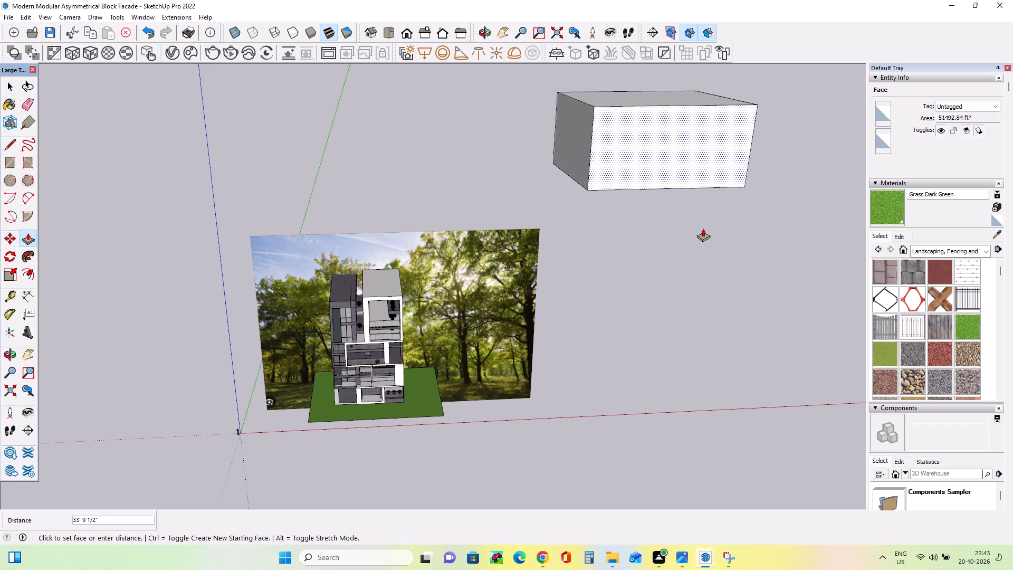
Lower the block's top face by about 105' 6" to make a thinner slab.
click(676, 122)
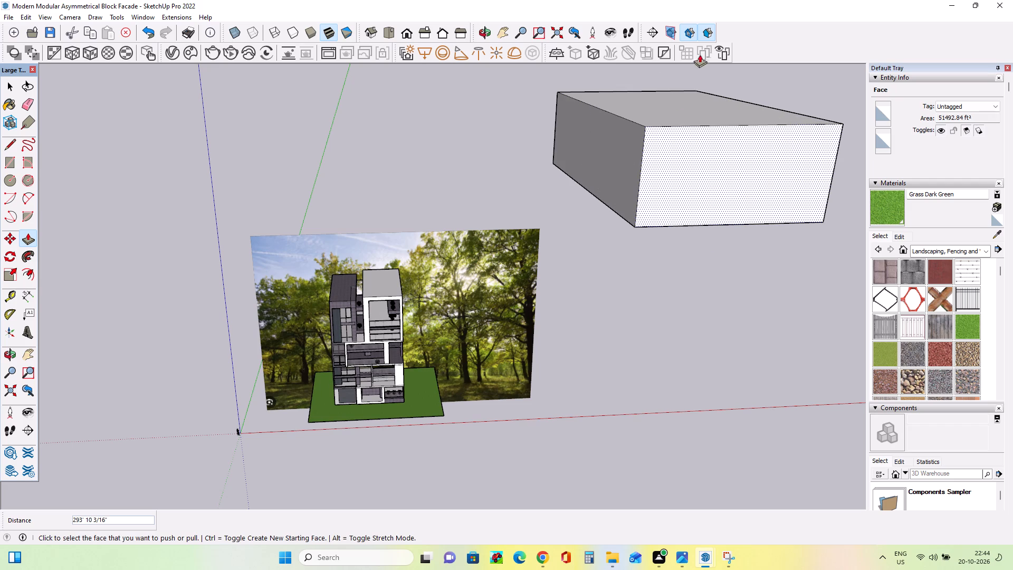
click(700, 54)
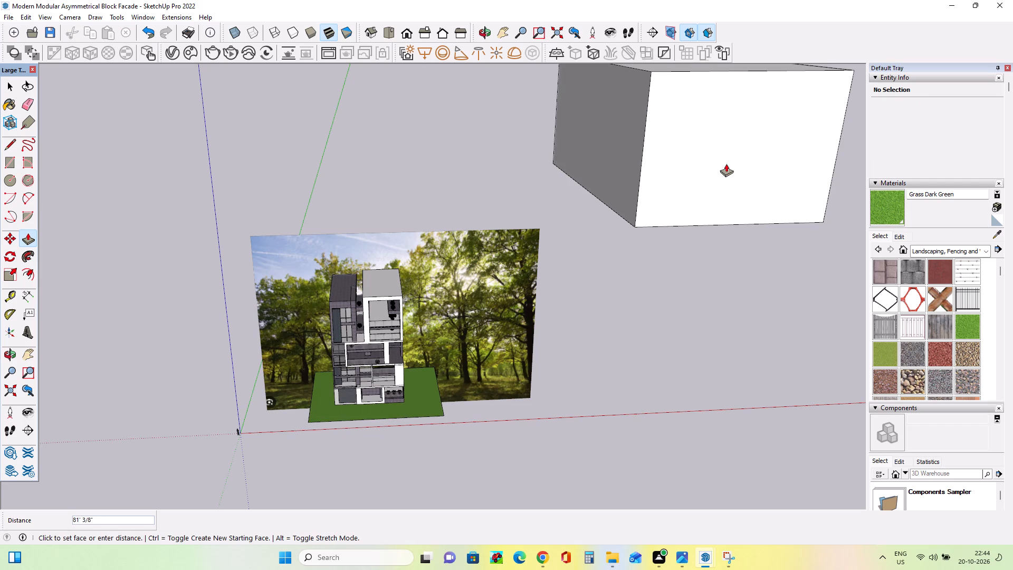
click(722, 191)
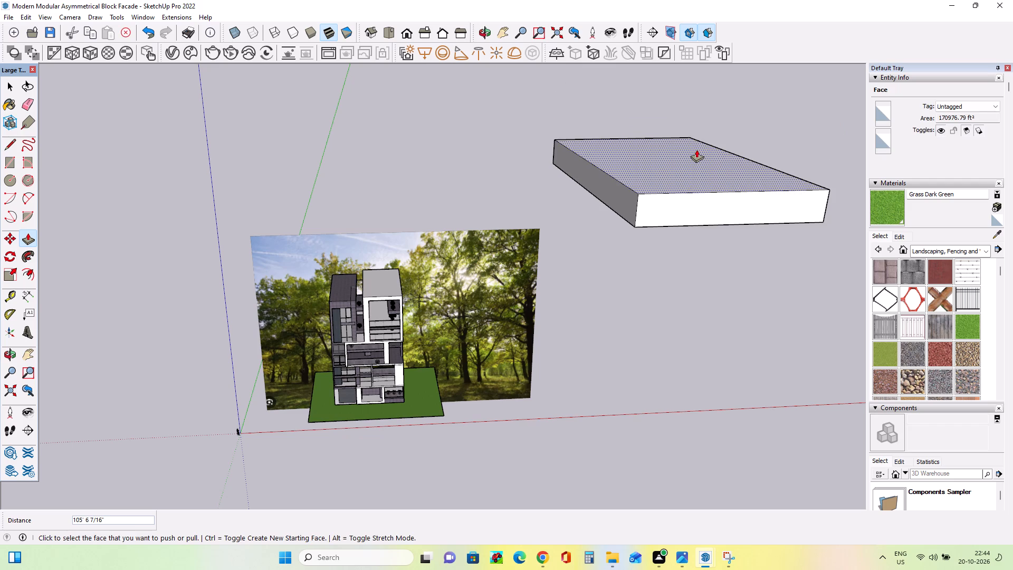
Pull the slab's front face farther out with Push/Pull to lengthen it.
click(702, 207)
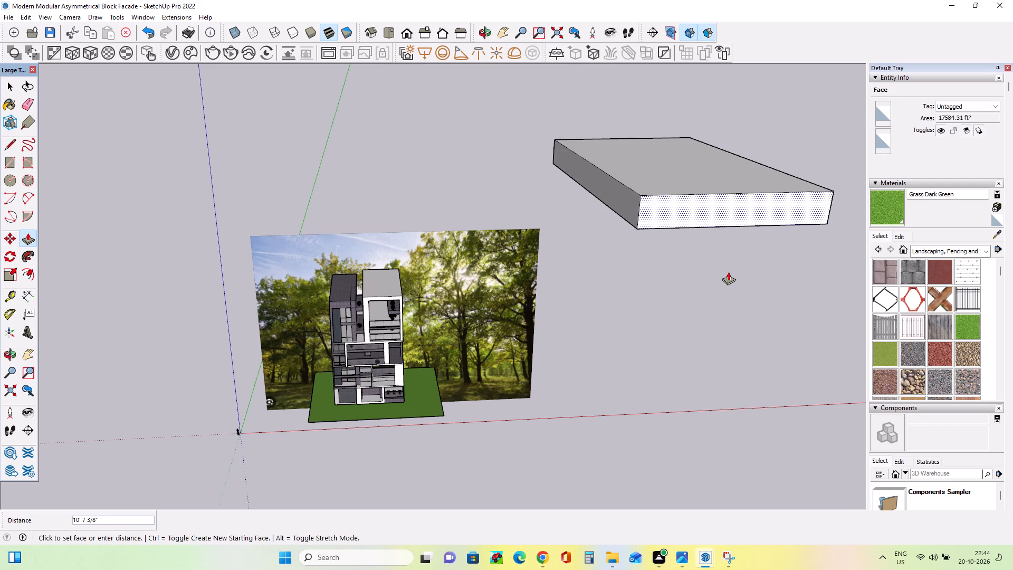
click(728, 272)
Raise the slab's top face about 77' 4", lower it to a thin slab, and raise it again about 28'.
click(721, 196)
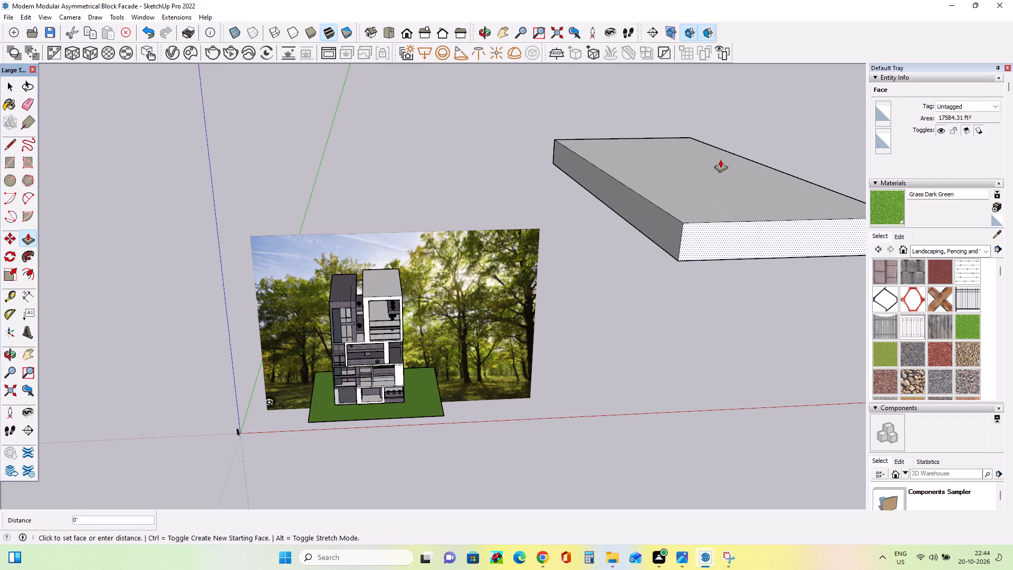
click(703, 196)
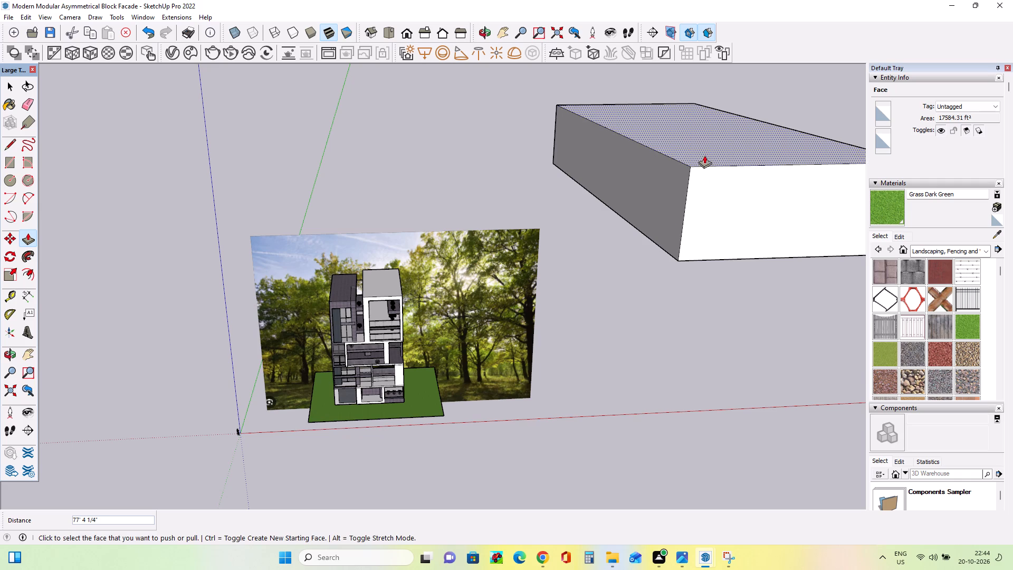
click(703, 197)
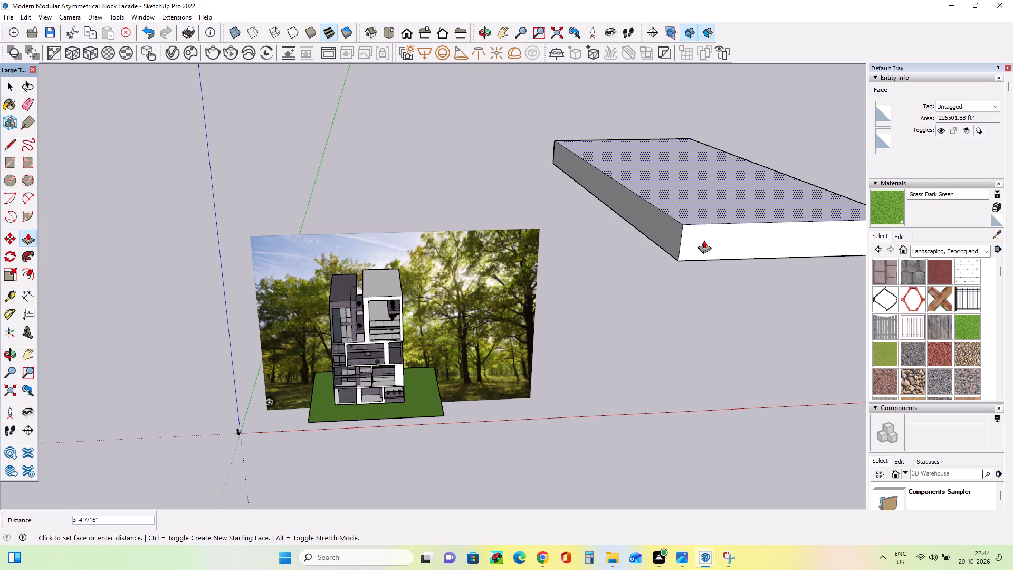
click(699, 218)
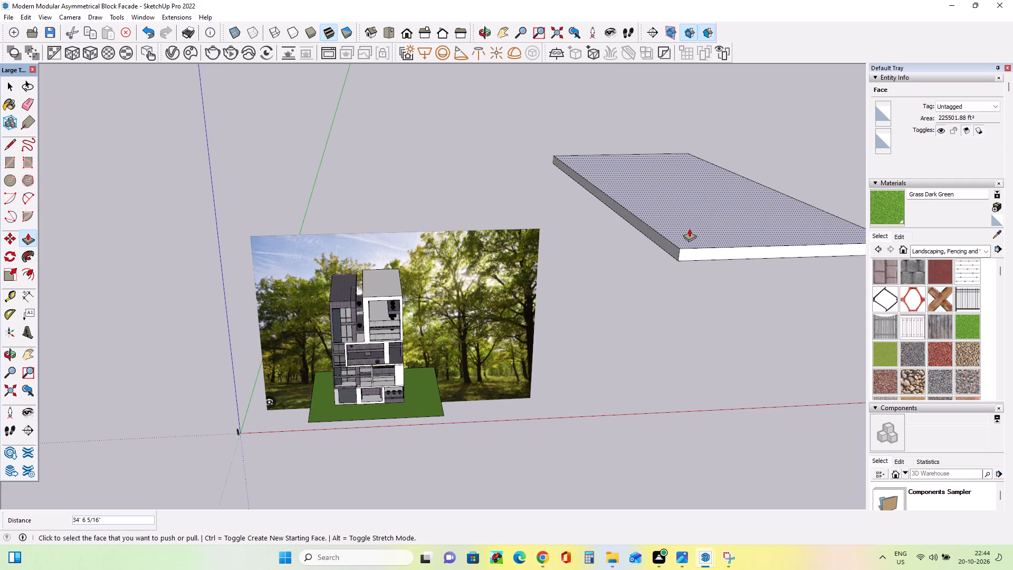
click(690, 224)
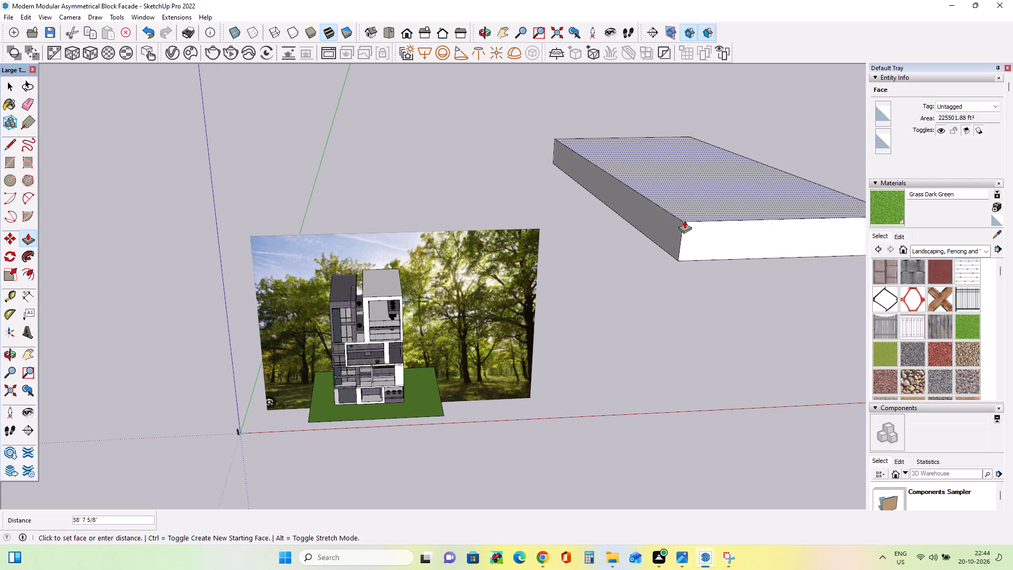
click(689, 206)
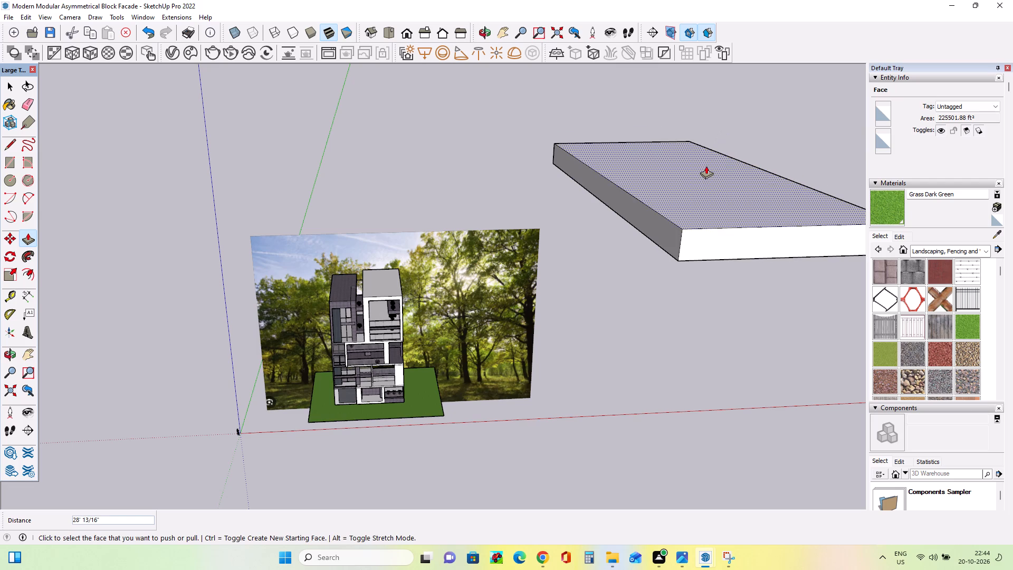
Push the slab's front face inward in three passes of about 100', 82' and 71' to shorten it.
click(702, 235)
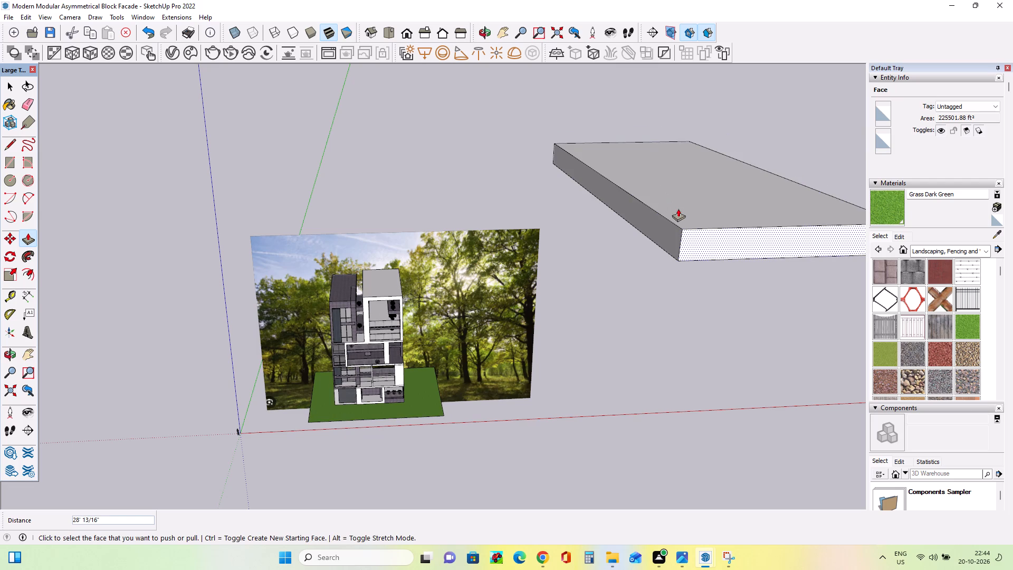
click(682, 205)
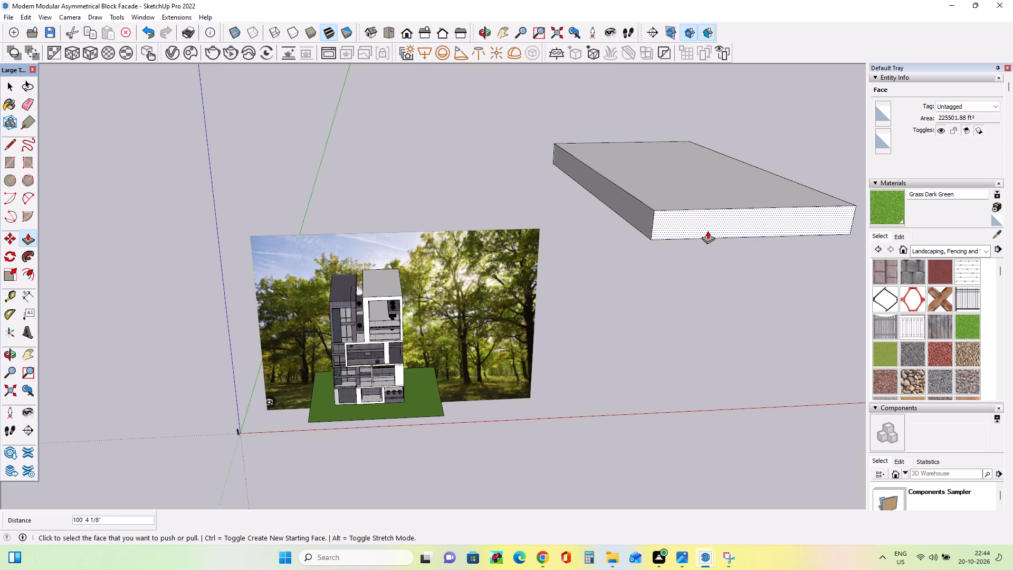
click(706, 223)
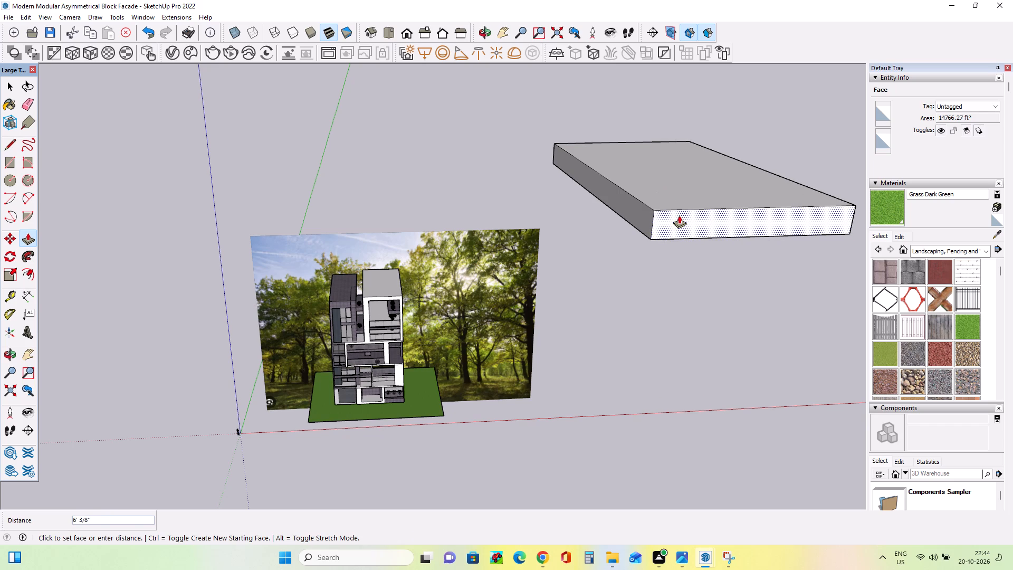
click(679, 215)
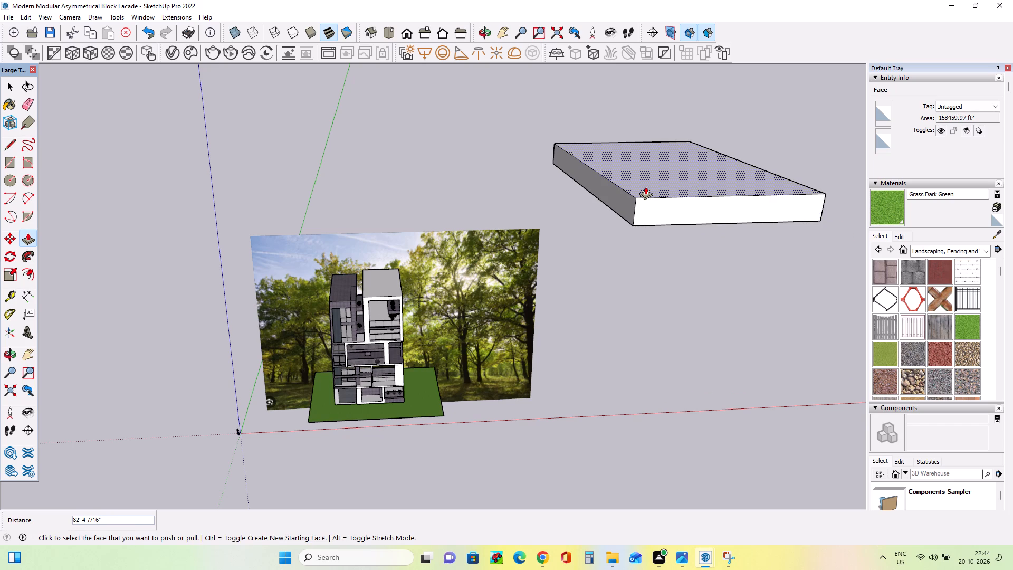
click(731, 205)
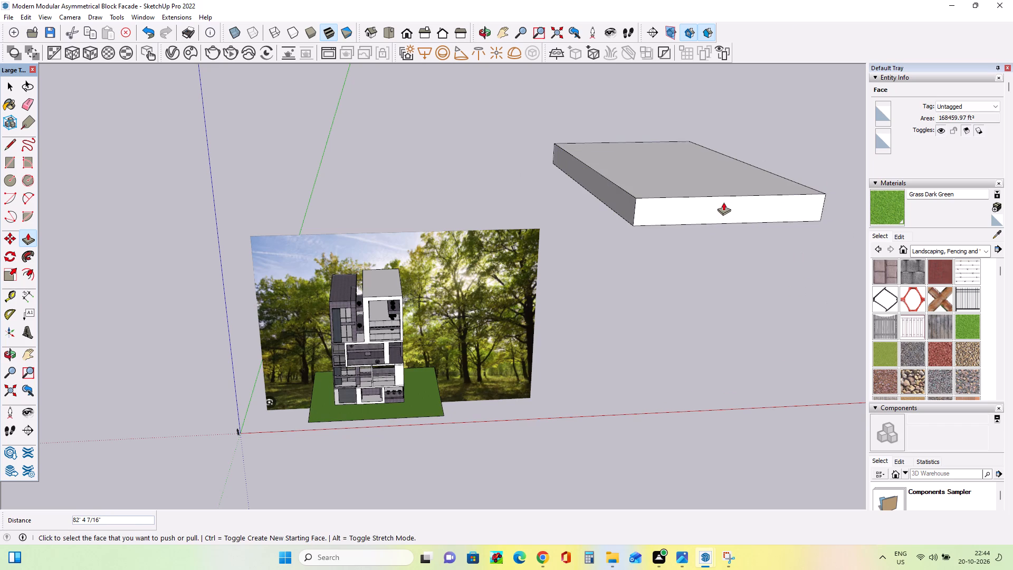
click(699, 213)
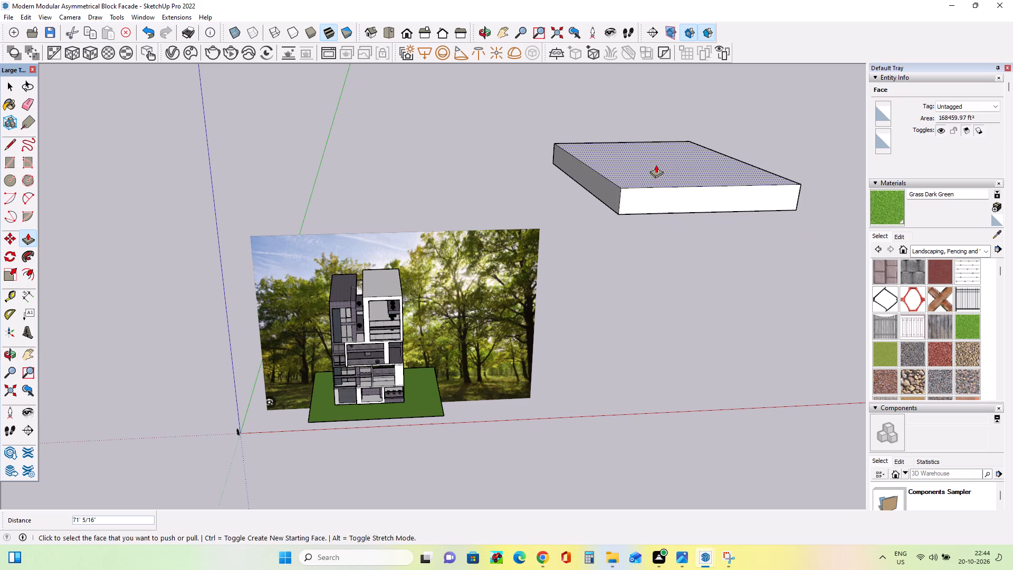
Push the slab's top face down past its base, raise it into a tall block, and flatten the block back to a thin slab.
click(656, 165)
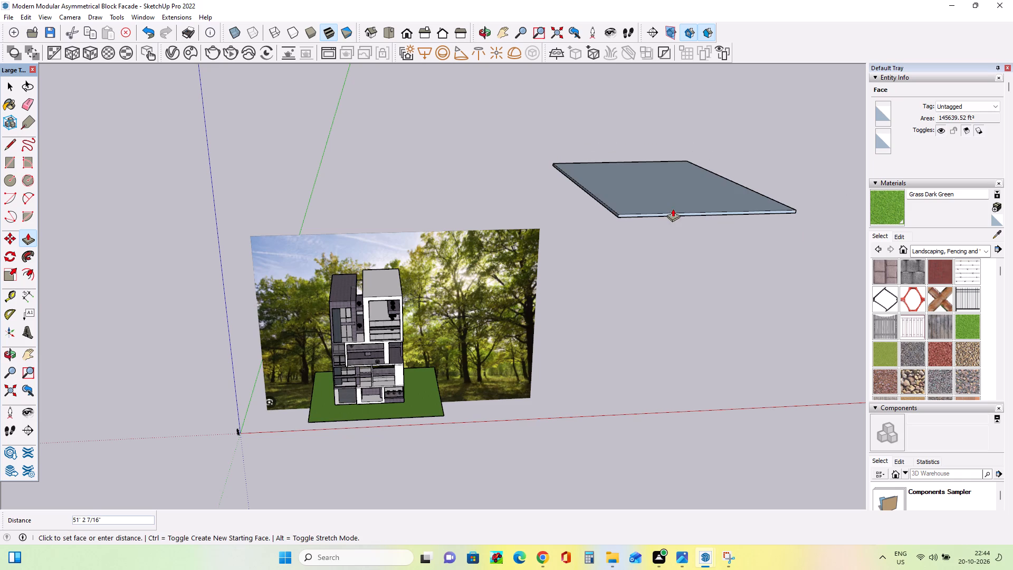
click(657, 195)
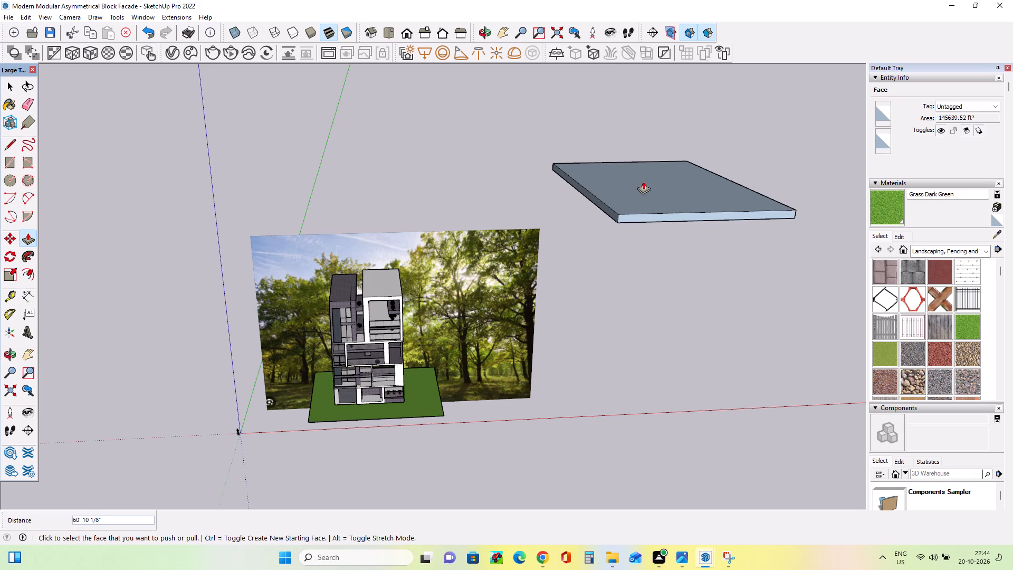
click(643, 181)
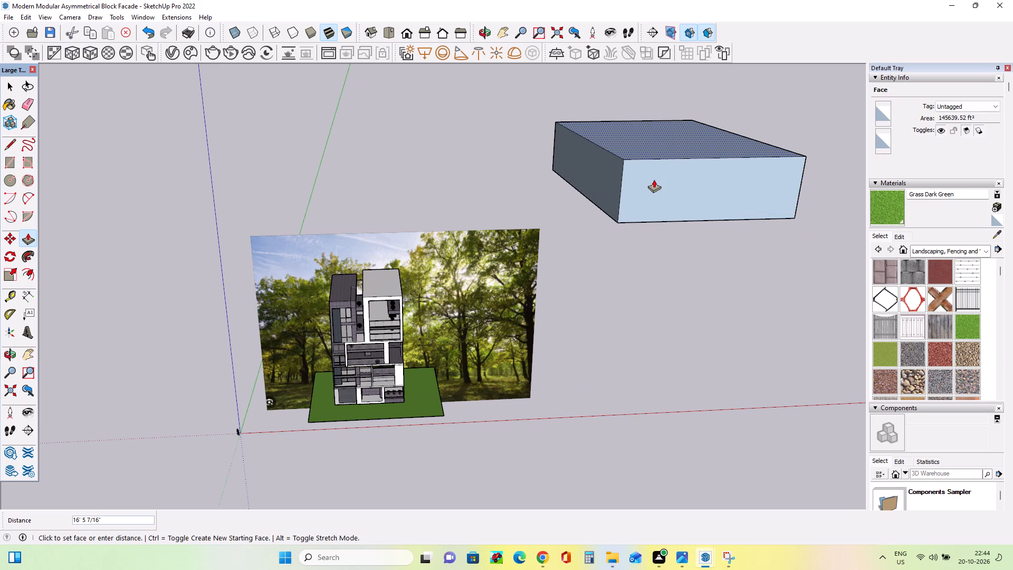
click(655, 175)
click(654, 197)
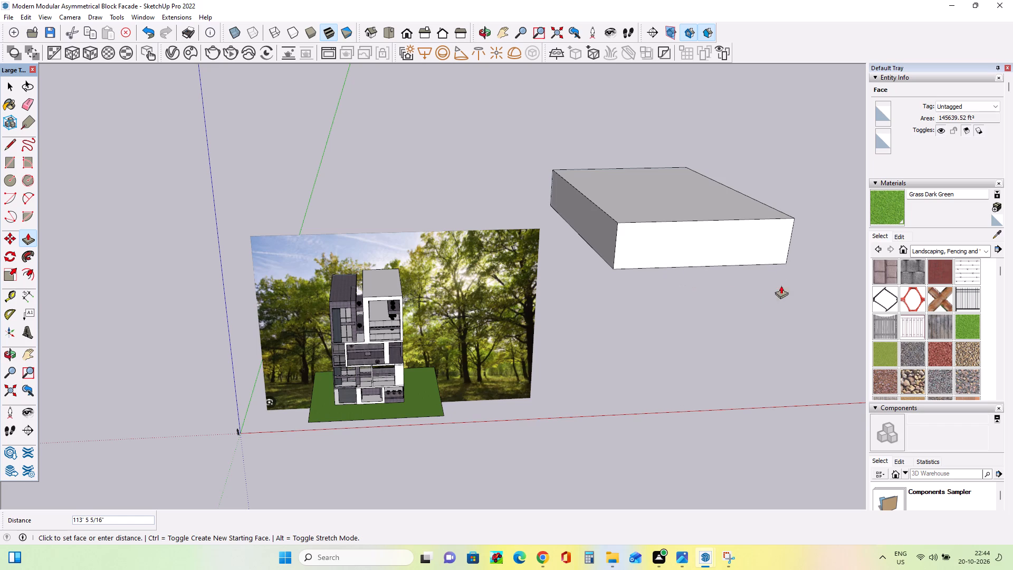
click(710, 234)
click(739, 282)
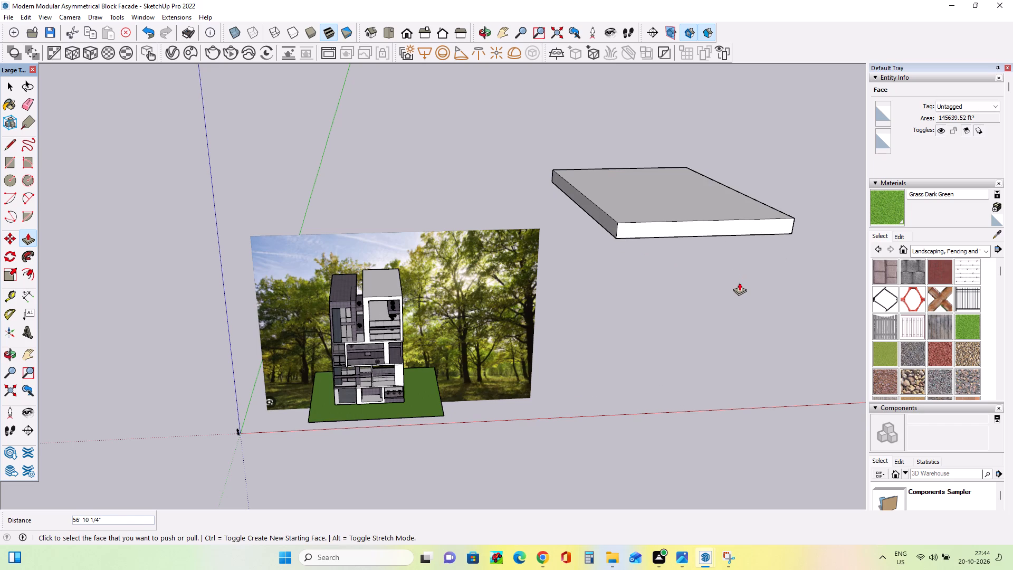
Raise the thin slab's top face into a tall block and pull its front face out about 144'.
click(715, 217)
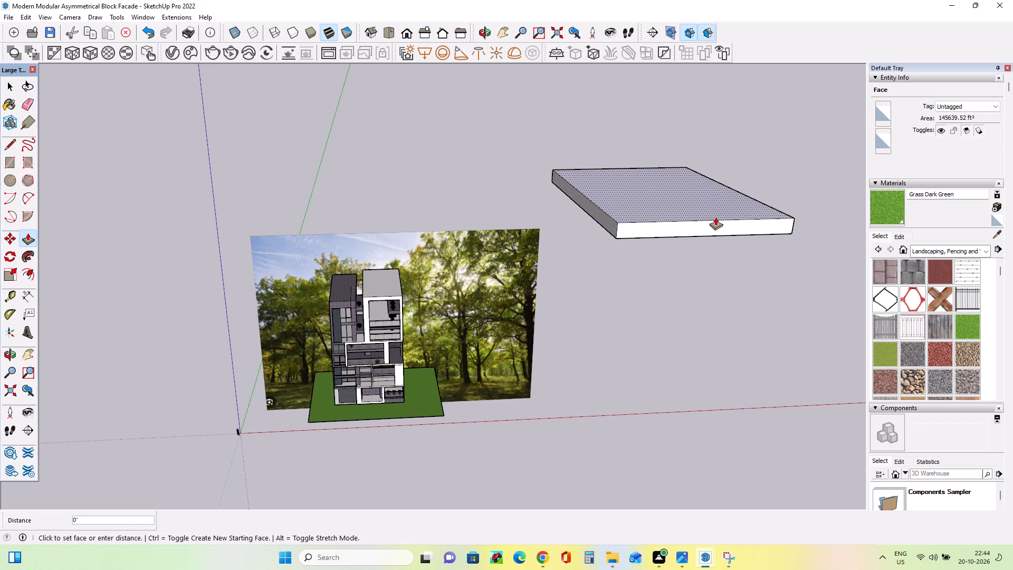
click(703, 149)
click(711, 180)
click(727, 238)
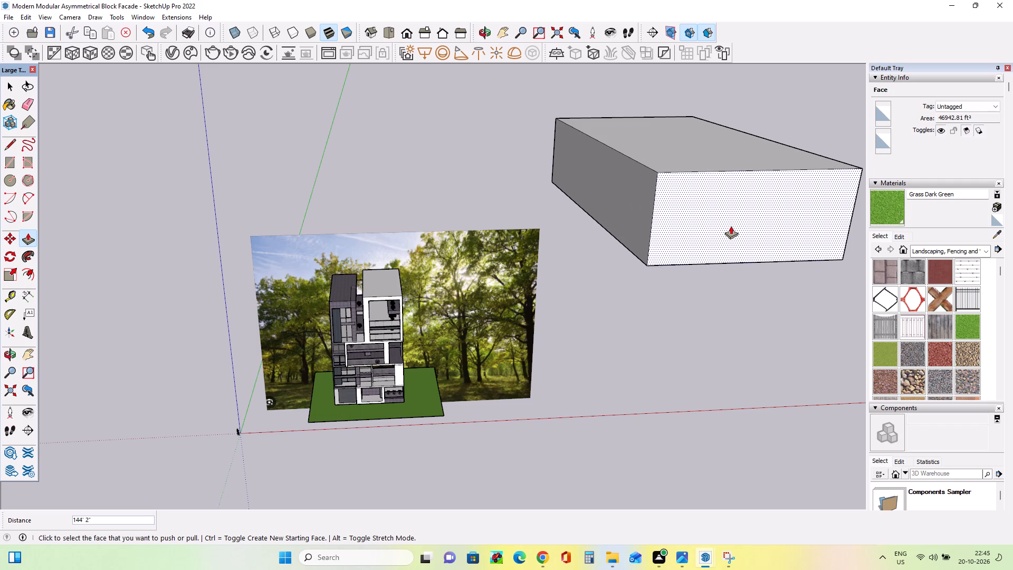
Pull the block's front face out about 53', push it in about 27', and keep adjusting it to a slightly shorter block.
click(731, 225)
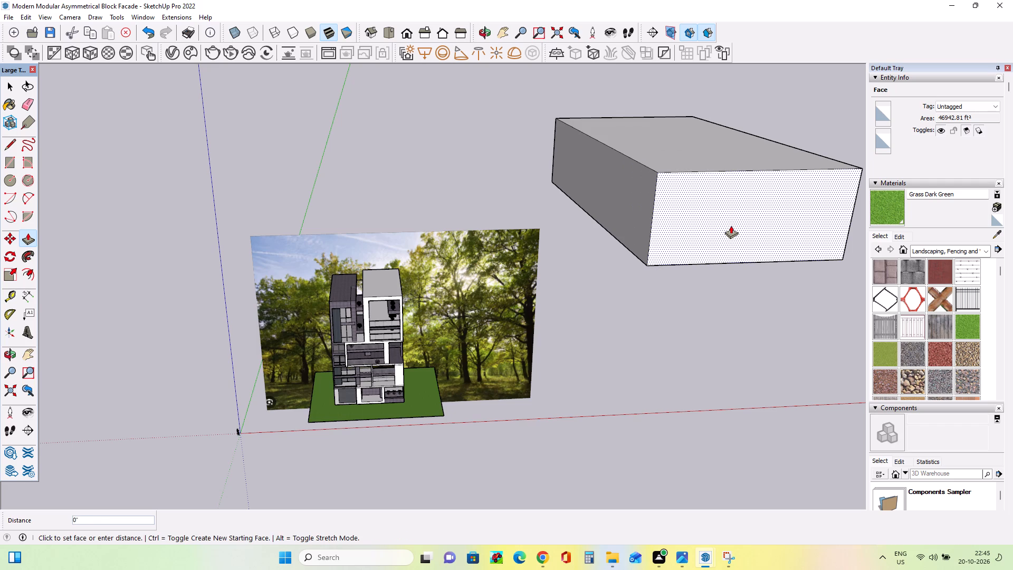
click(742, 243)
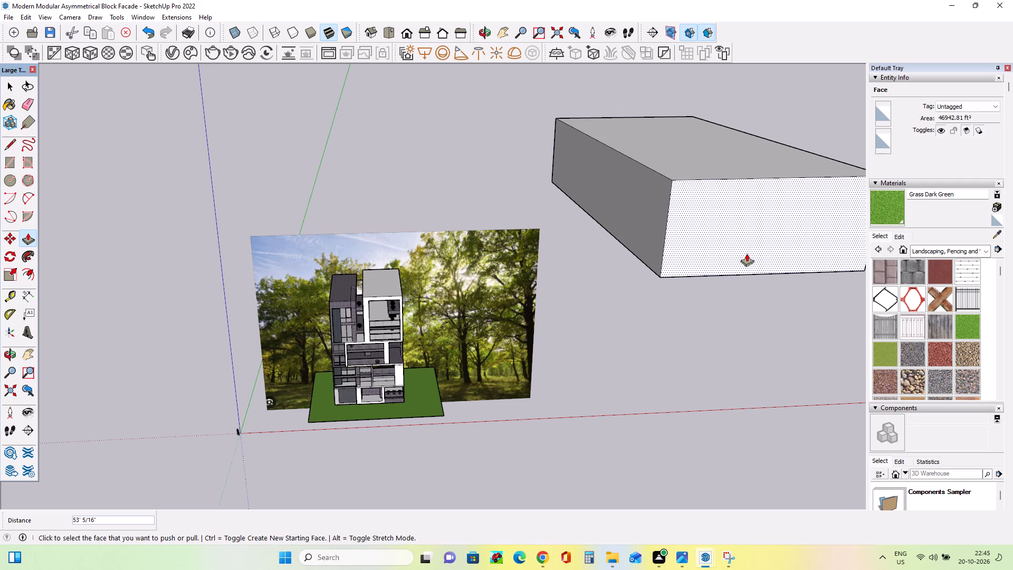
click(747, 253)
click(740, 244)
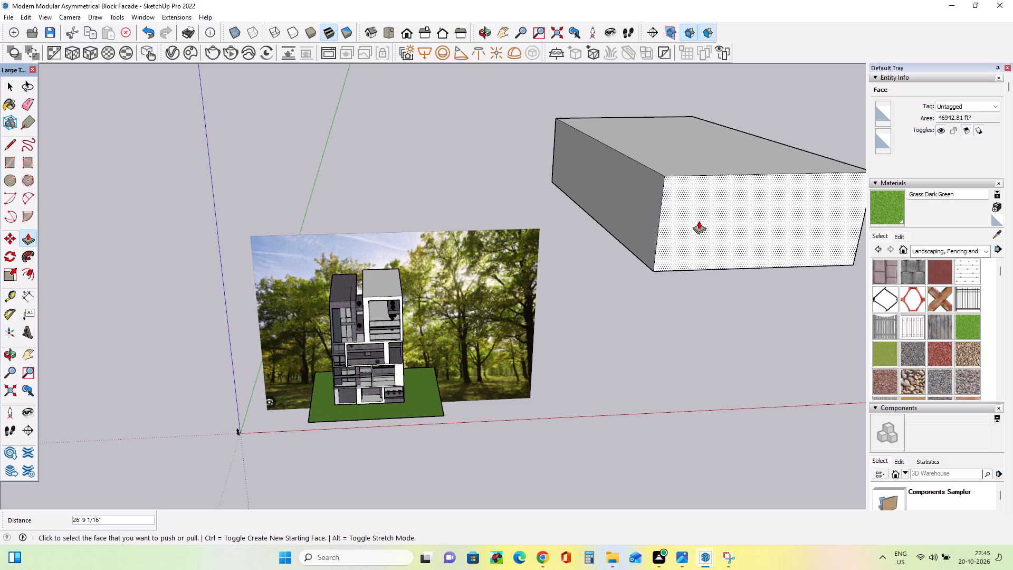
click(703, 202)
click(689, 140)
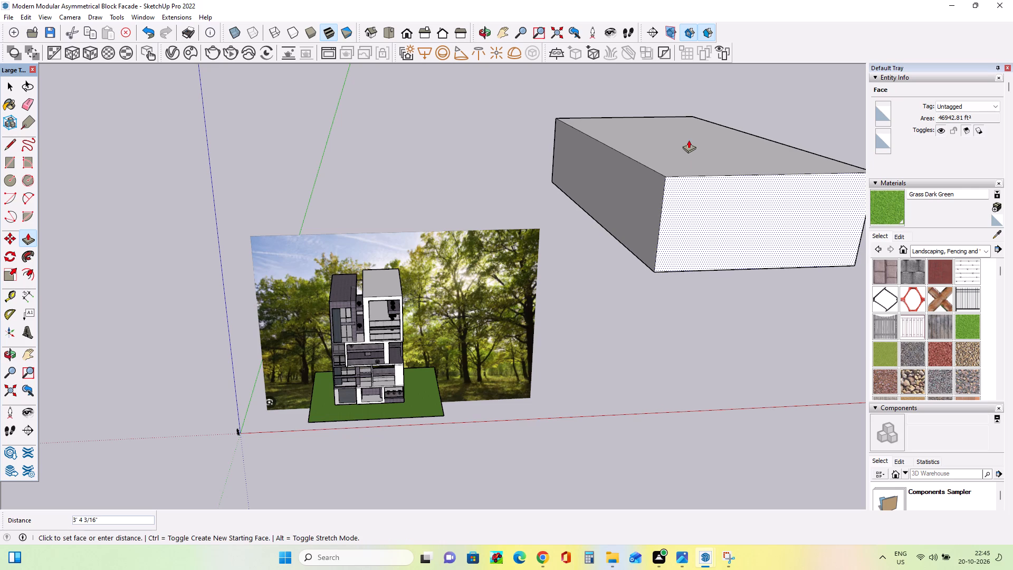
click(701, 176)
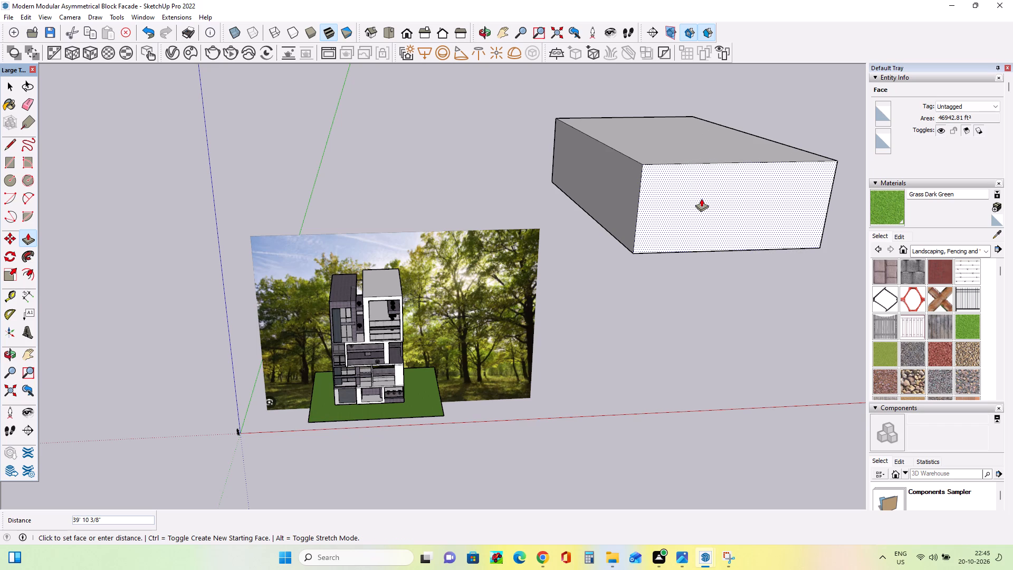
click(716, 192)
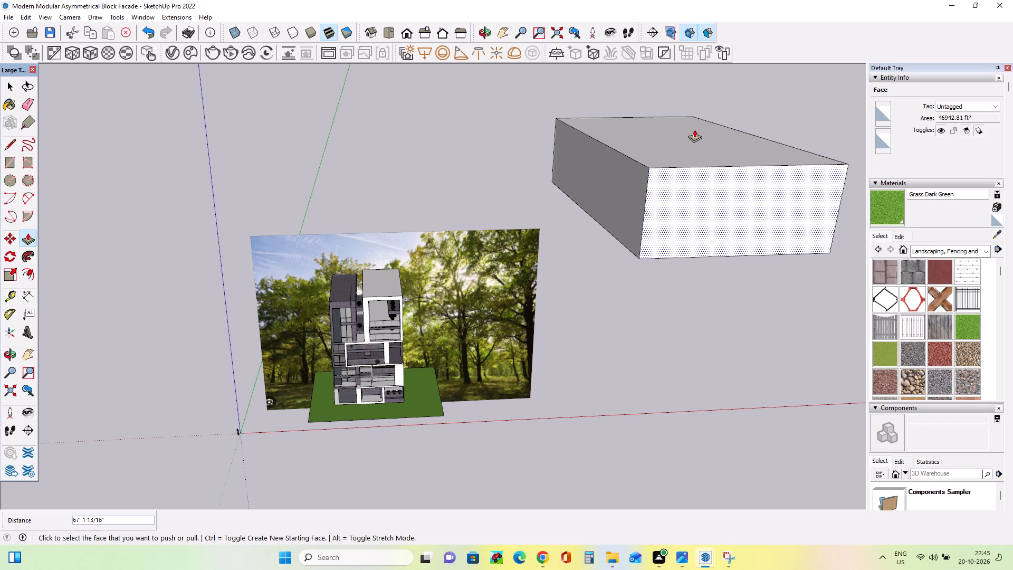
Lower the block's top face to a very thin slab and raise it slightly again.
click(694, 129)
click(712, 197)
click(695, 158)
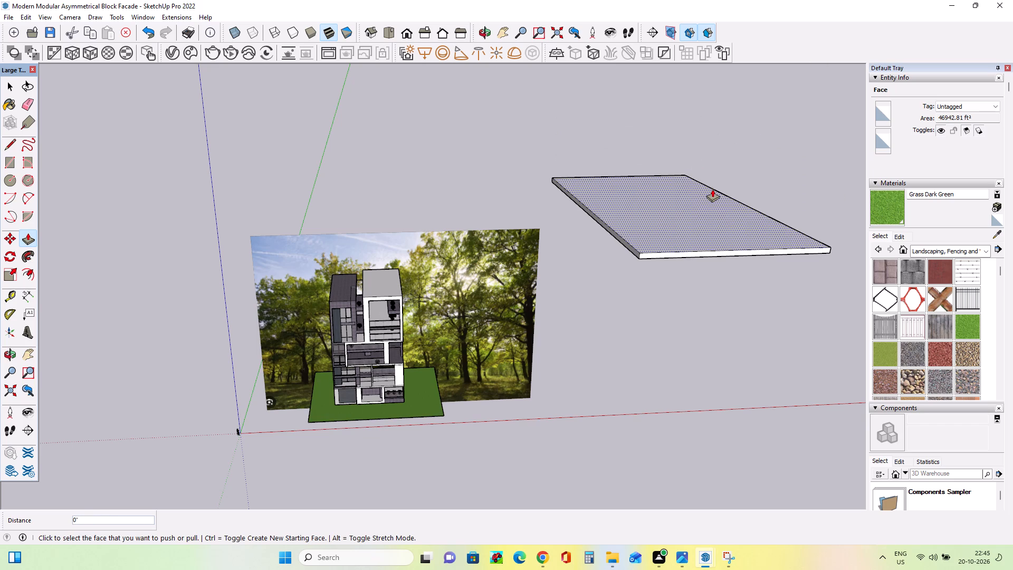
click(712, 189)
click(704, 145)
click(710, 163)
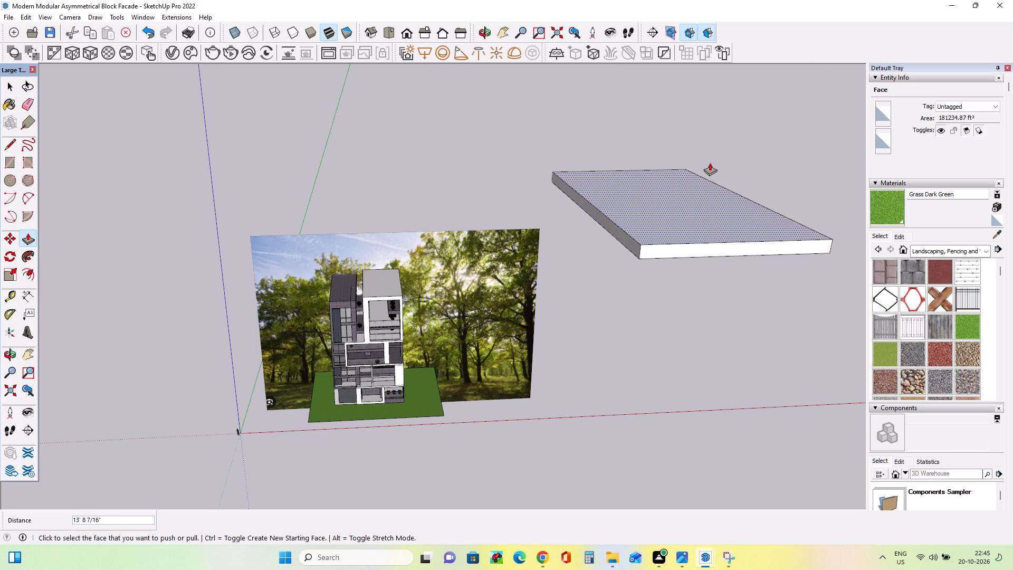
Push the slab's front face in about 65' 6", and again about 410' 7" until it meets the back face.
click(728, 193)
click(741, 246)
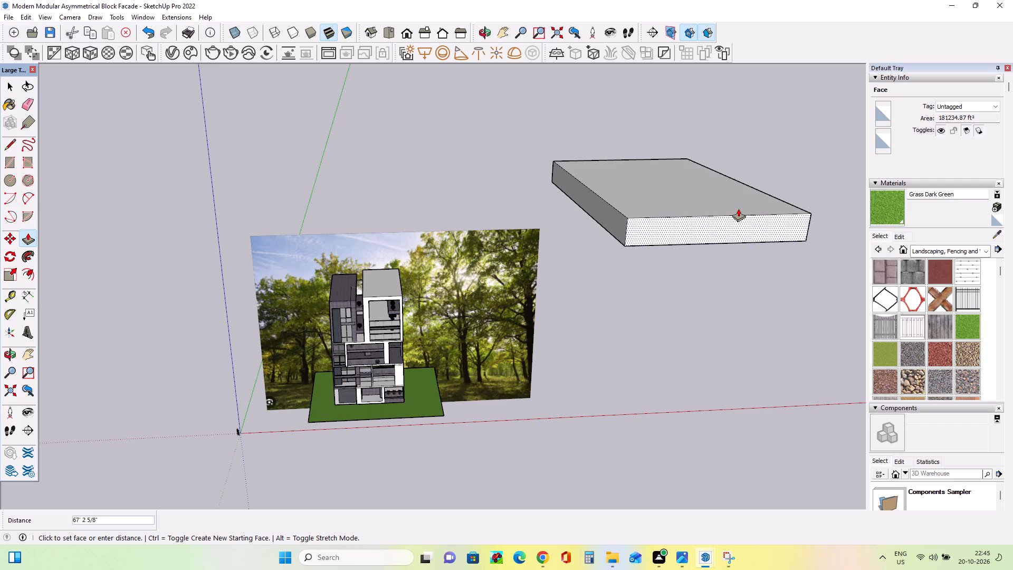
click(714, 197)
click(680, 210)
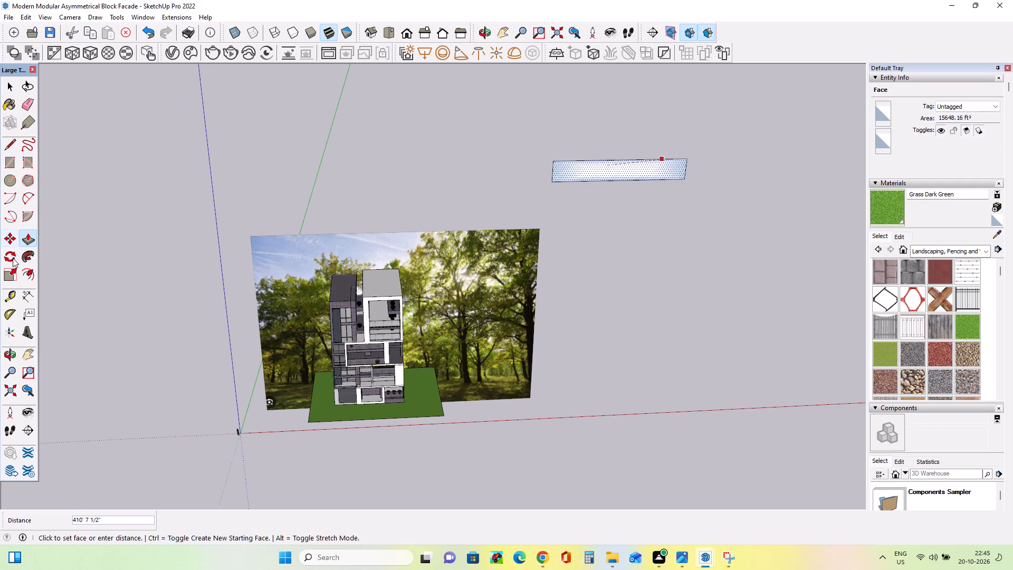
Move the collapsed block's face forward to stretch it back into a slab.
click(6, 243)
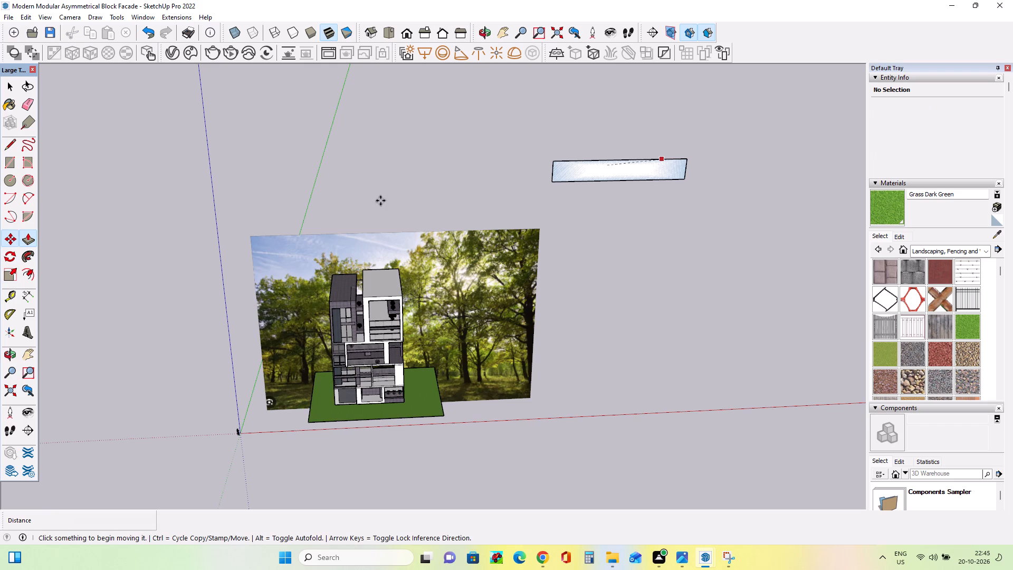
click(572, 170)
click(627, 221)
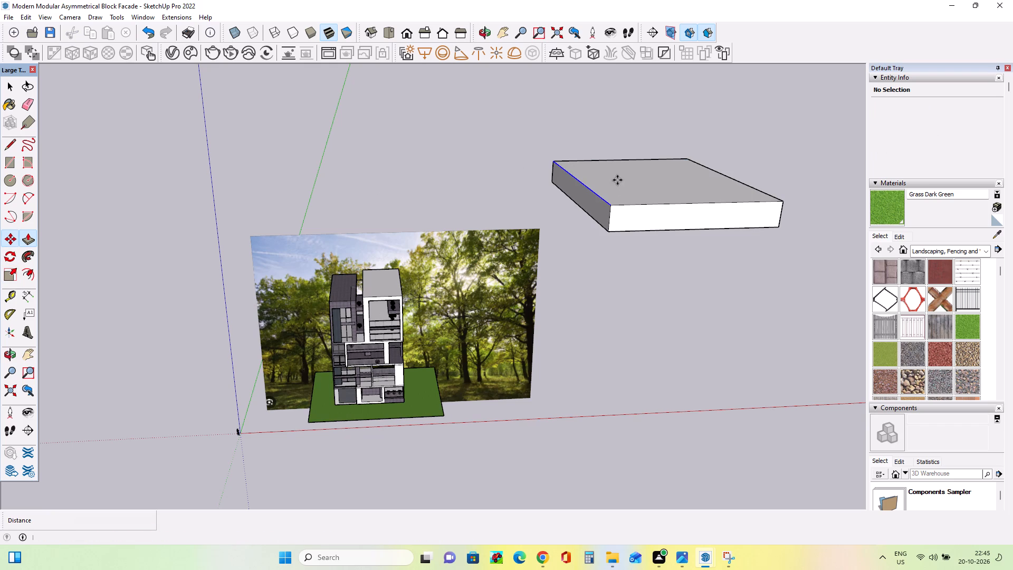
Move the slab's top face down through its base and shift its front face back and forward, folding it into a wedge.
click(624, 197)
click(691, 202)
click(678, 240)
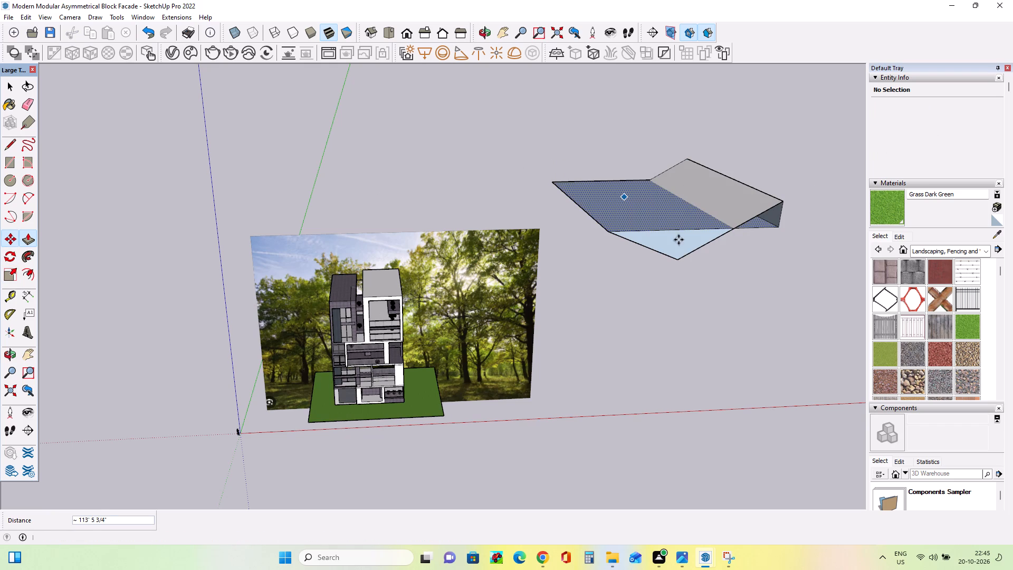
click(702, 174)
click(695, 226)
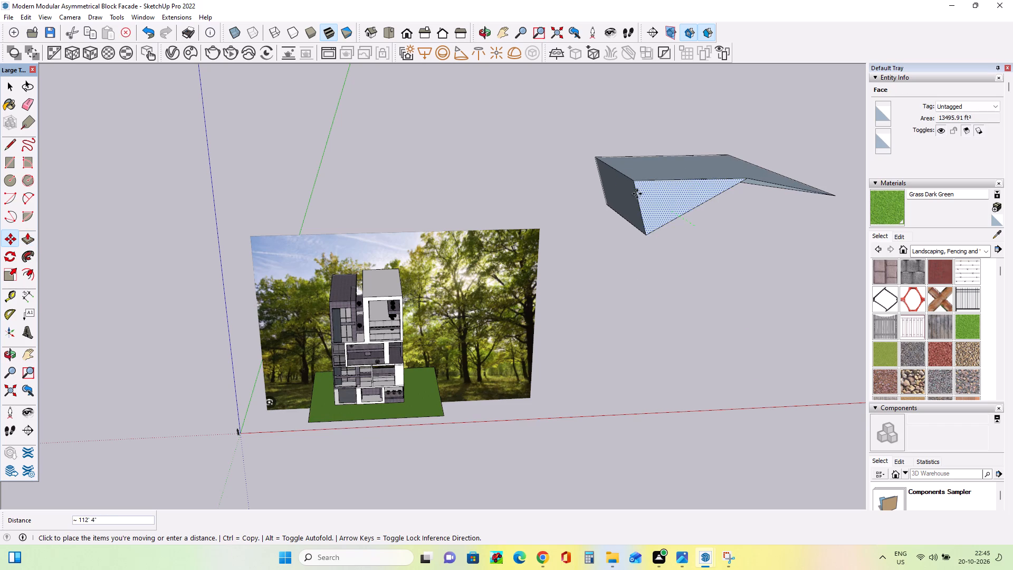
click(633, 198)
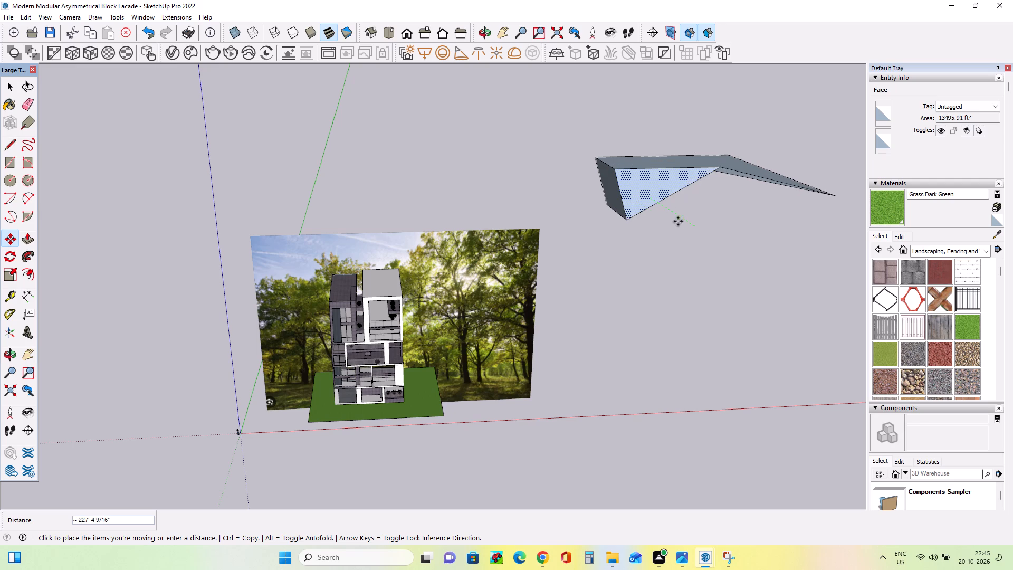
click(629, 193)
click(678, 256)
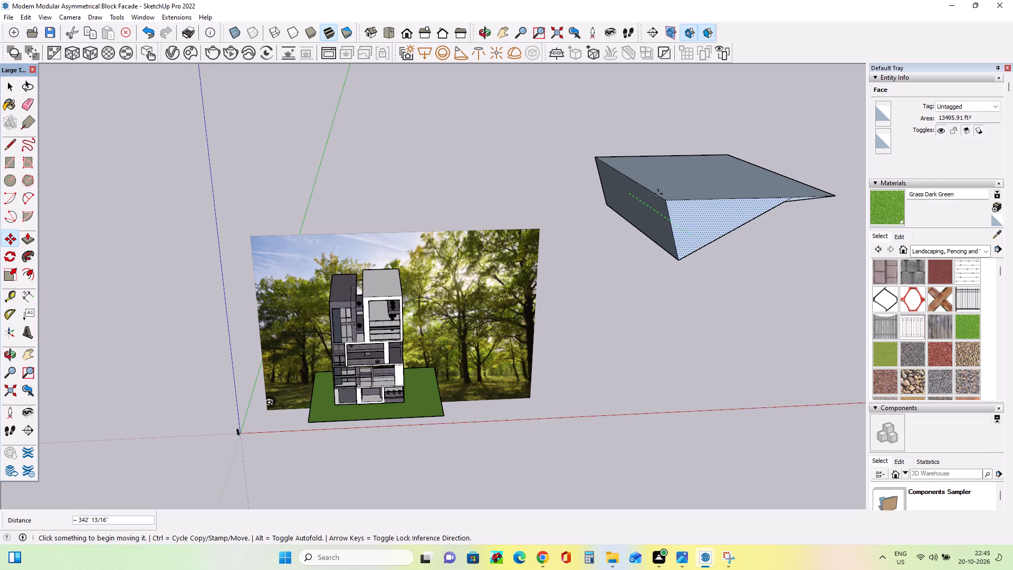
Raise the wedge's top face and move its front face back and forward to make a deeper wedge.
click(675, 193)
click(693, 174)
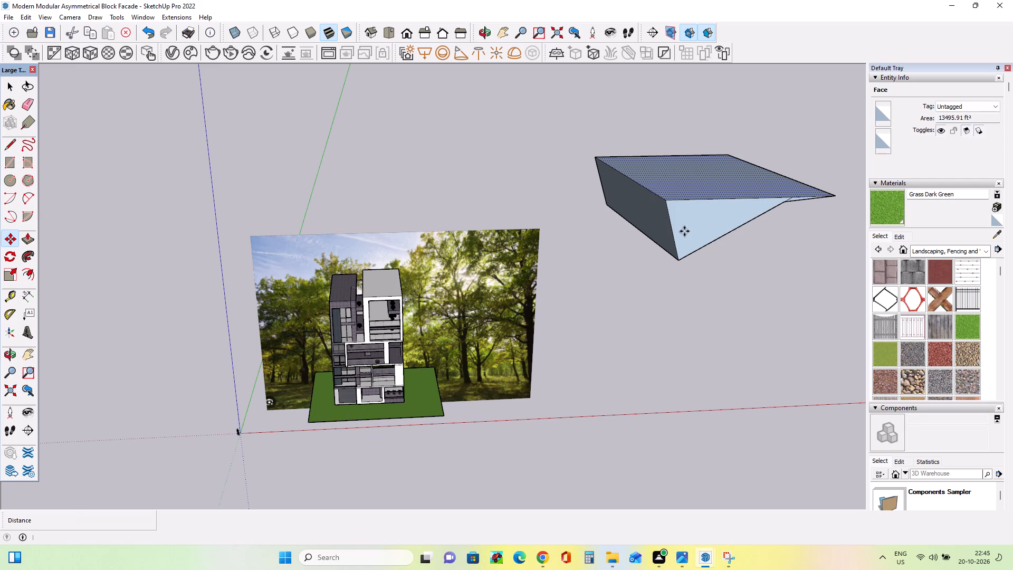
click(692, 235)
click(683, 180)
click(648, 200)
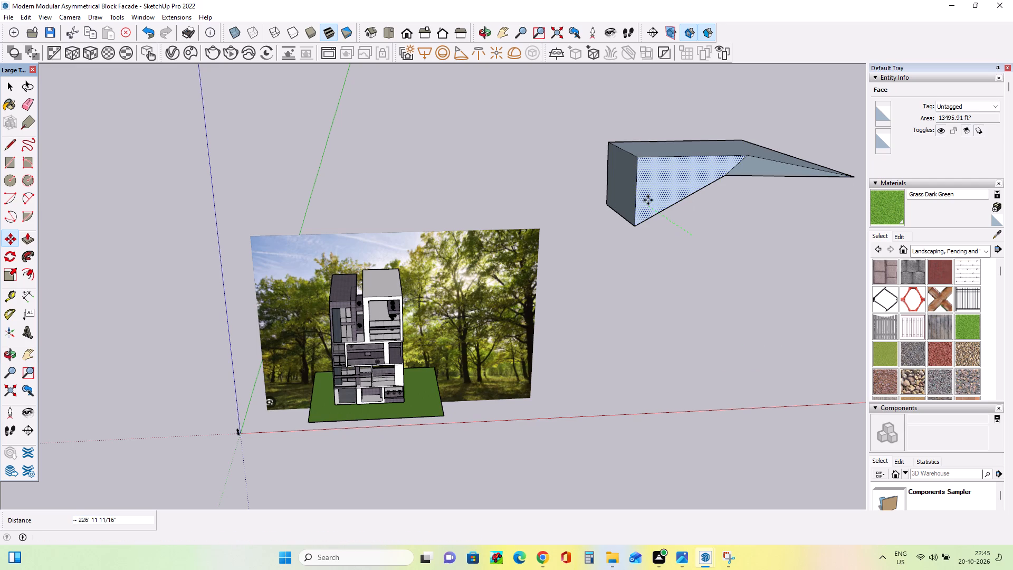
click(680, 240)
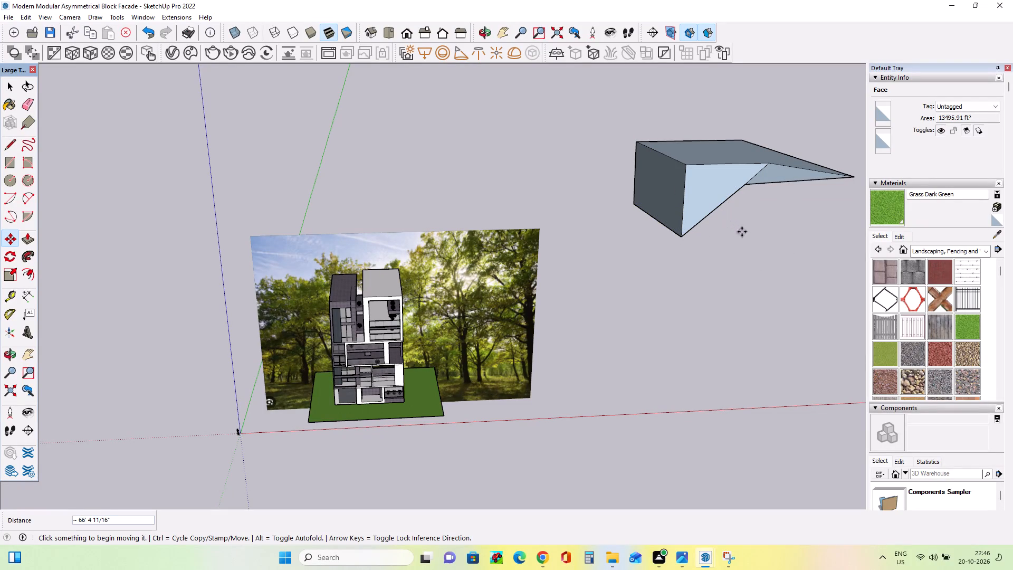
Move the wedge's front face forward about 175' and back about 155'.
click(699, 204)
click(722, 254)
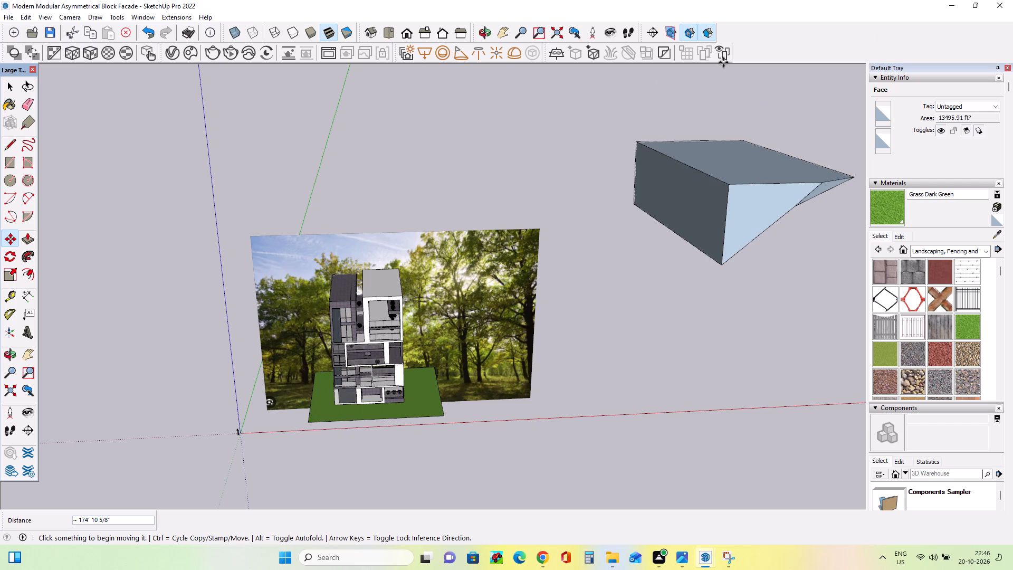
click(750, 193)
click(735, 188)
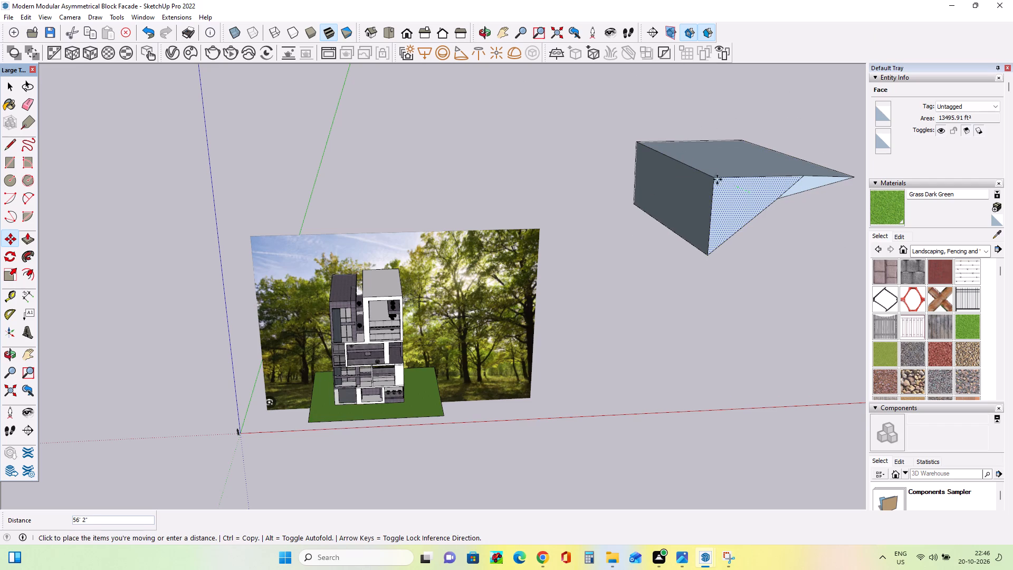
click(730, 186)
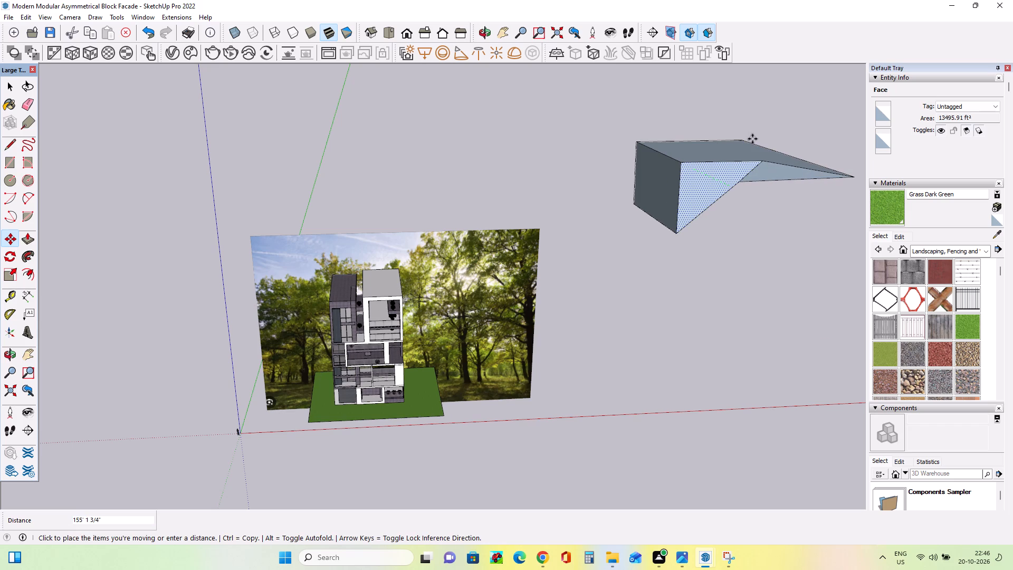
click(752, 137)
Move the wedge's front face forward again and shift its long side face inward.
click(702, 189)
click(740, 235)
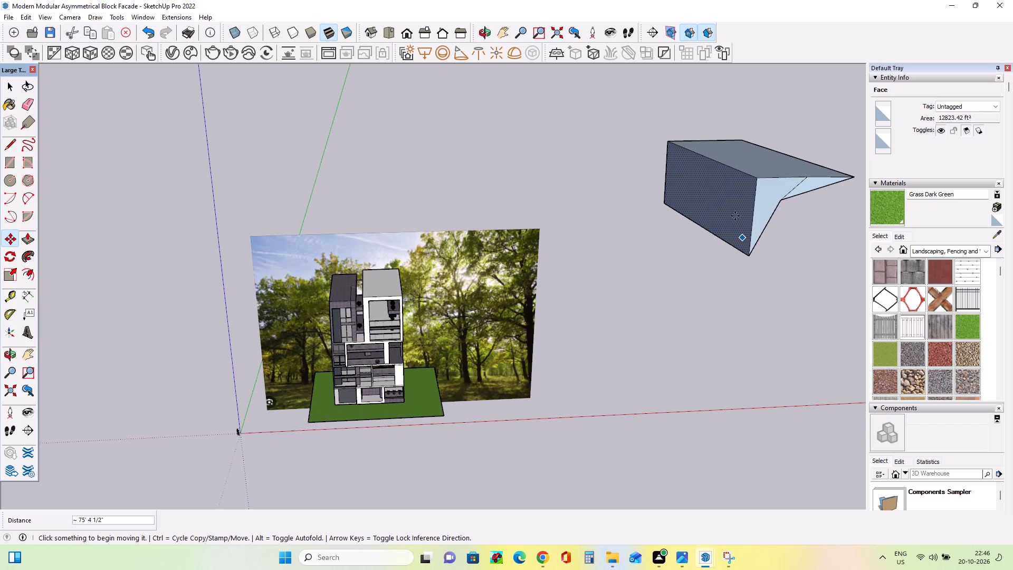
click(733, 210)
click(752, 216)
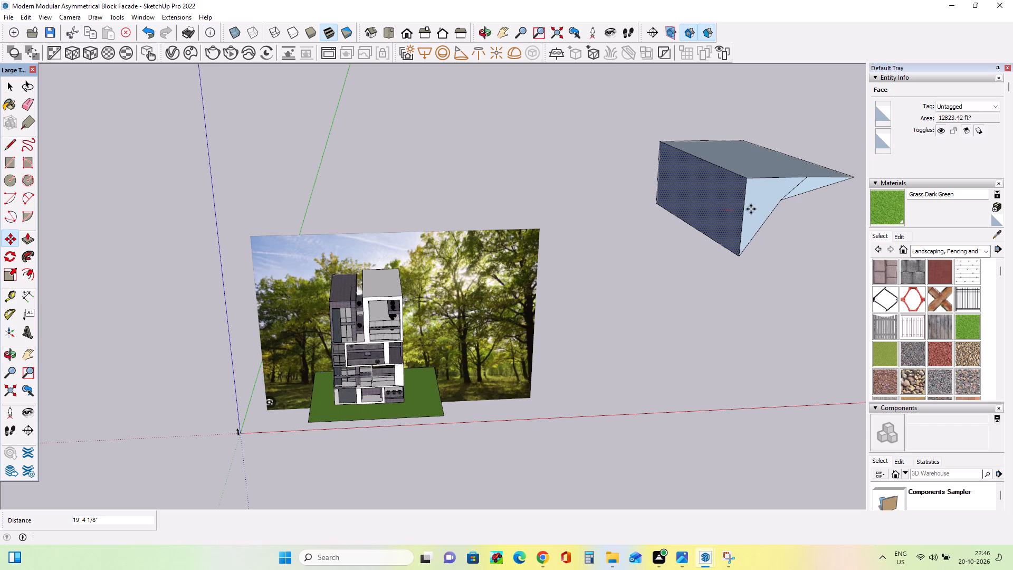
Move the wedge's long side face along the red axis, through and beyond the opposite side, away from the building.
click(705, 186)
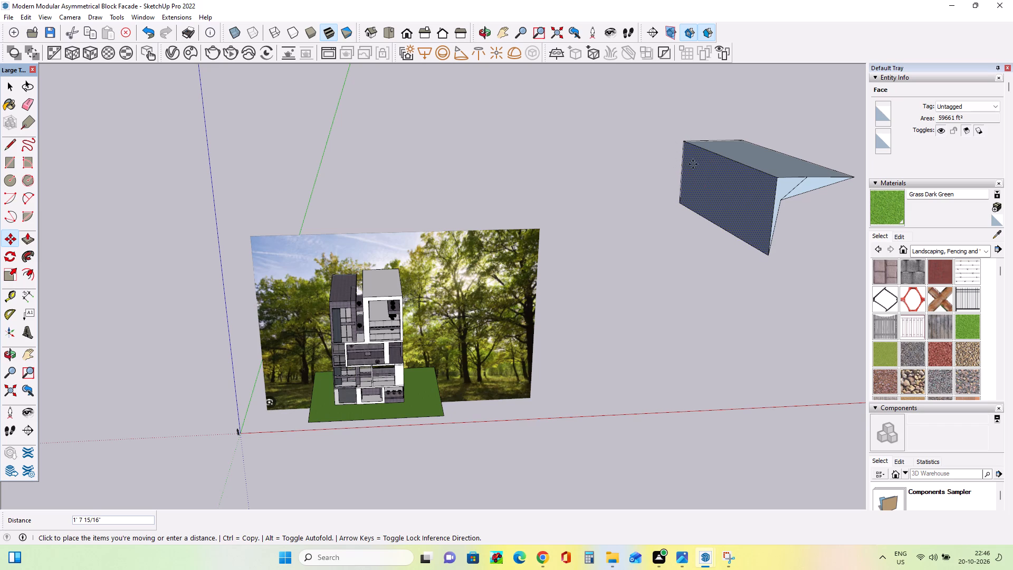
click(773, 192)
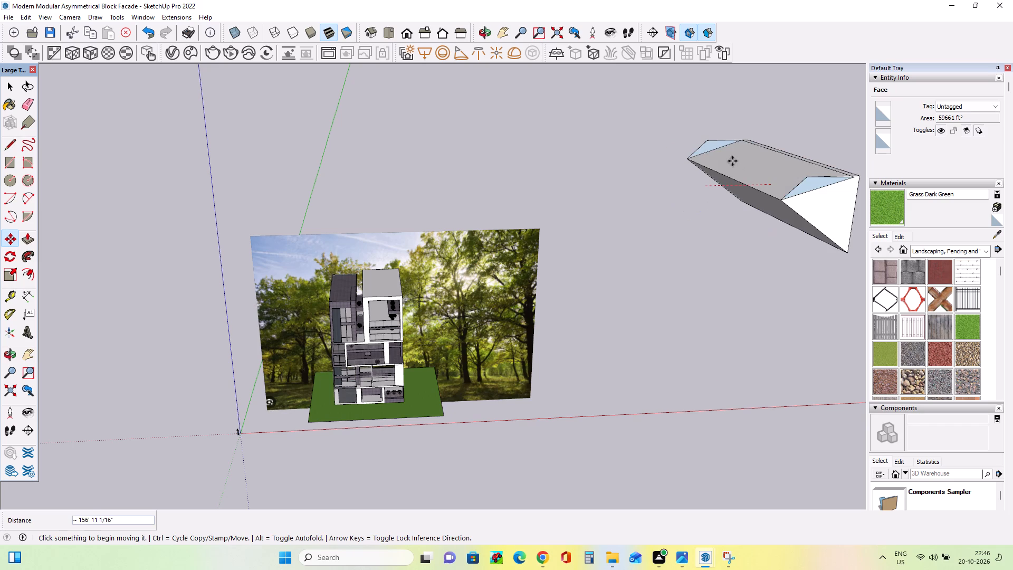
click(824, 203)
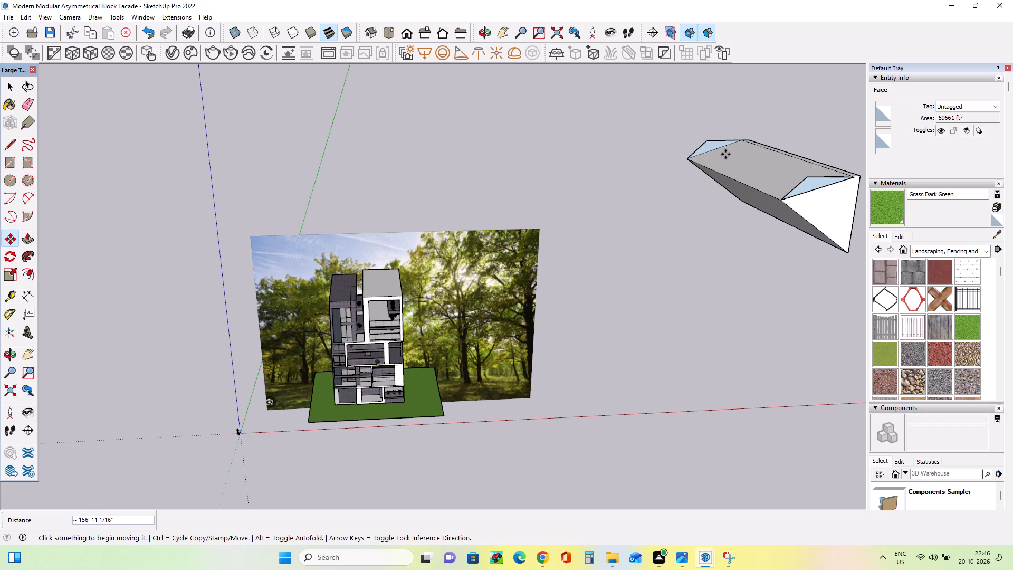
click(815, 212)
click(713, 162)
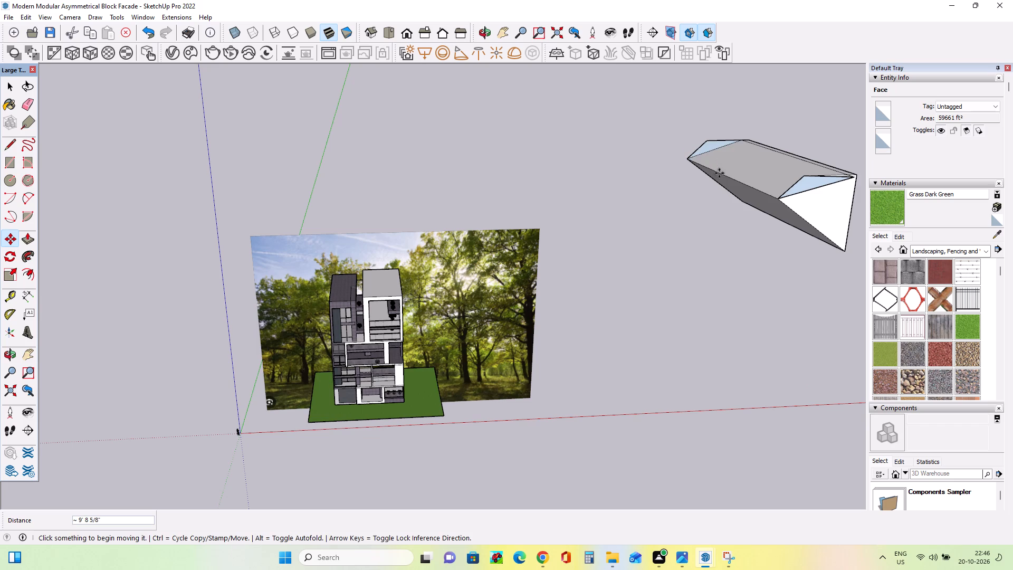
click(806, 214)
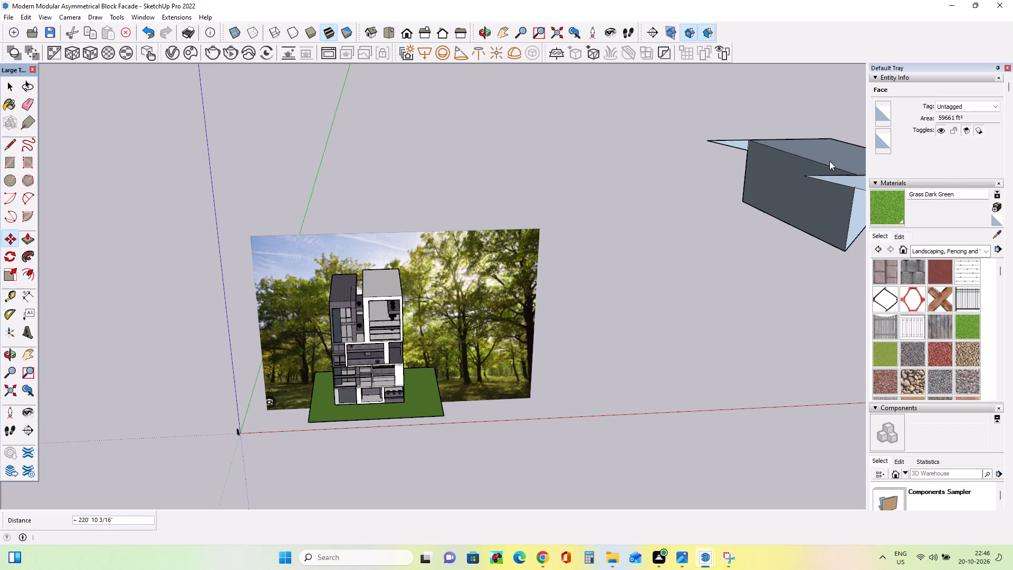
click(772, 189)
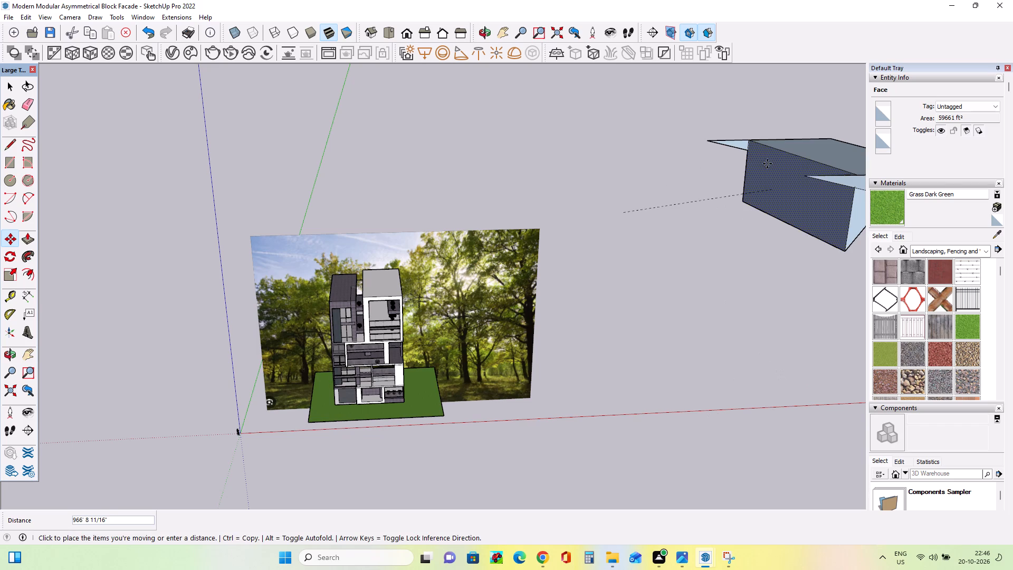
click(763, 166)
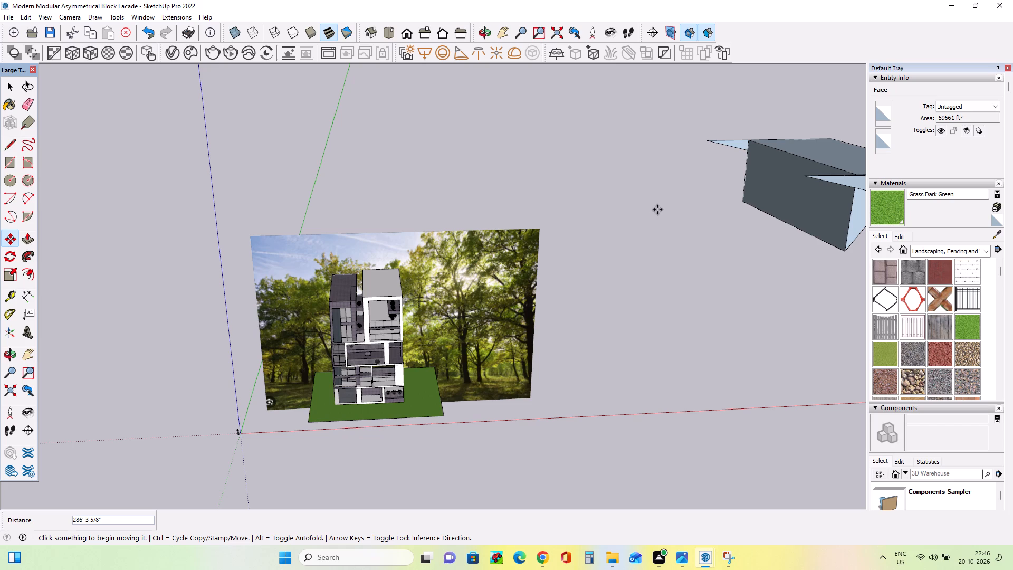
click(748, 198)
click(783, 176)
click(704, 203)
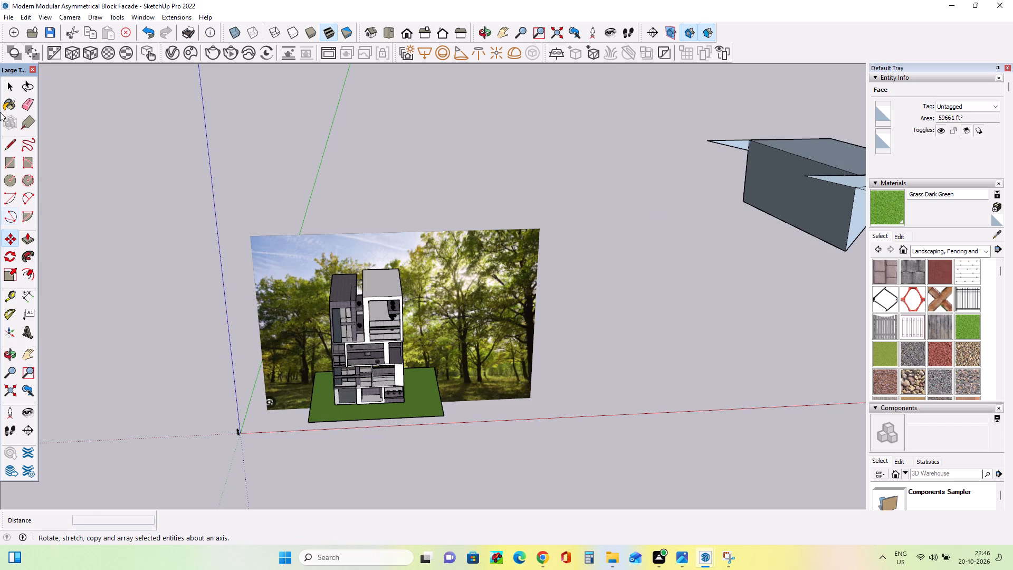
Erase the long upper edge and the vertical corner edge of the distorted block's large side face.
click(32, 108)
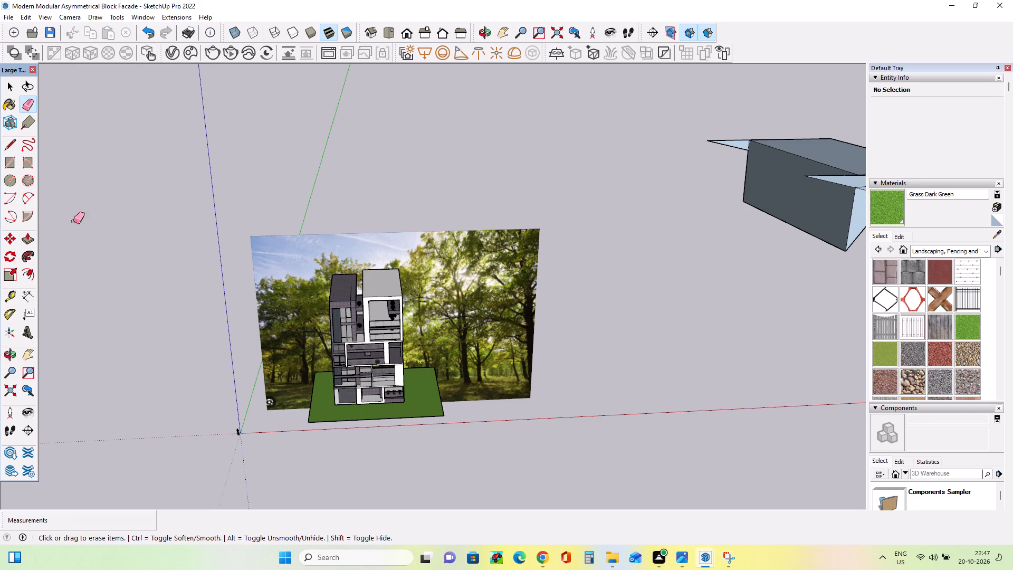
click(783, 150)
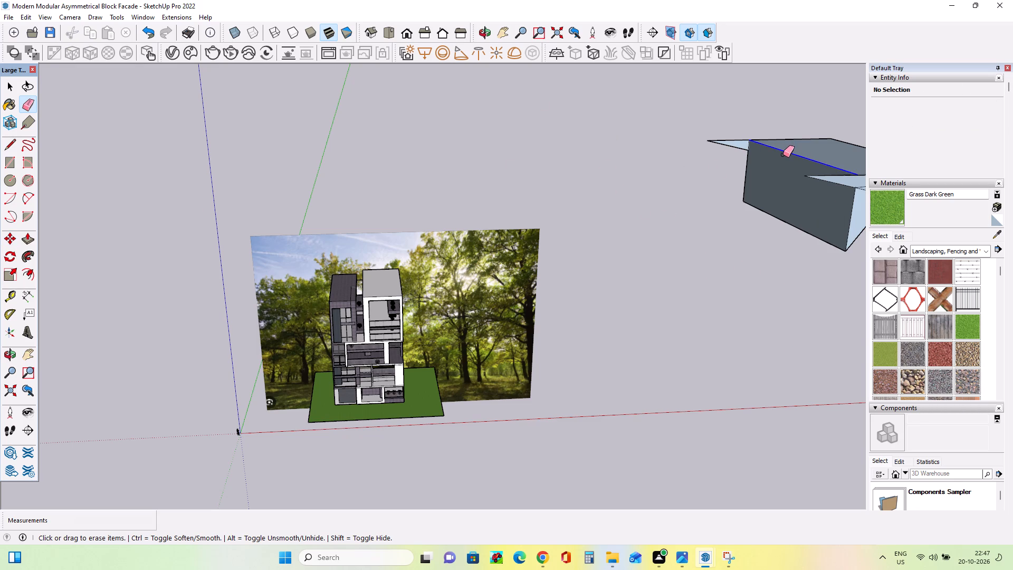
click(783, 155)
click(780, 205)
click(778, 224)
click(781, 217)
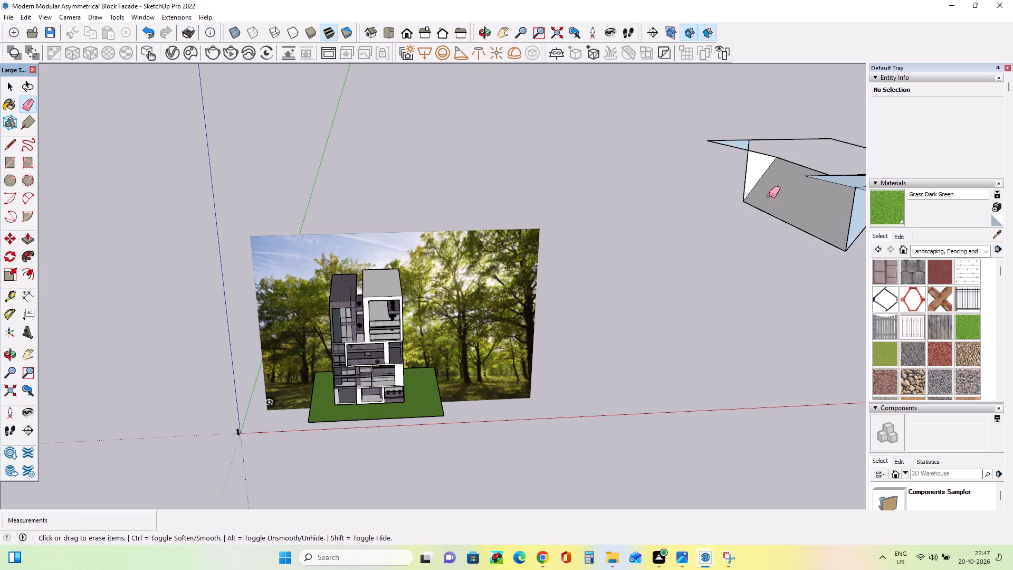
click(758, 160)
click(743, 170)
click(747, 174)
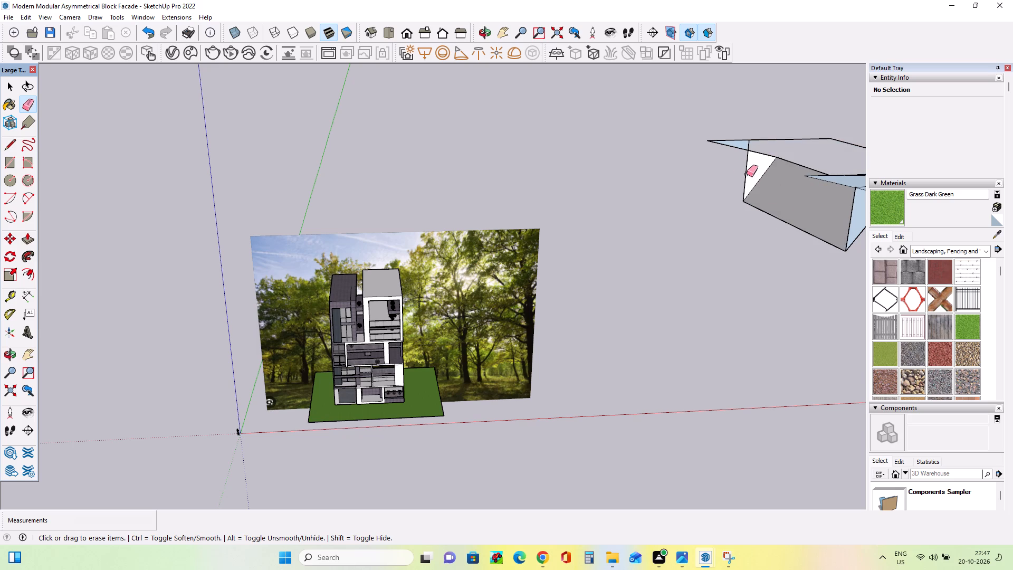
click(748, 176)
click(770, 210)
click(772, 218)
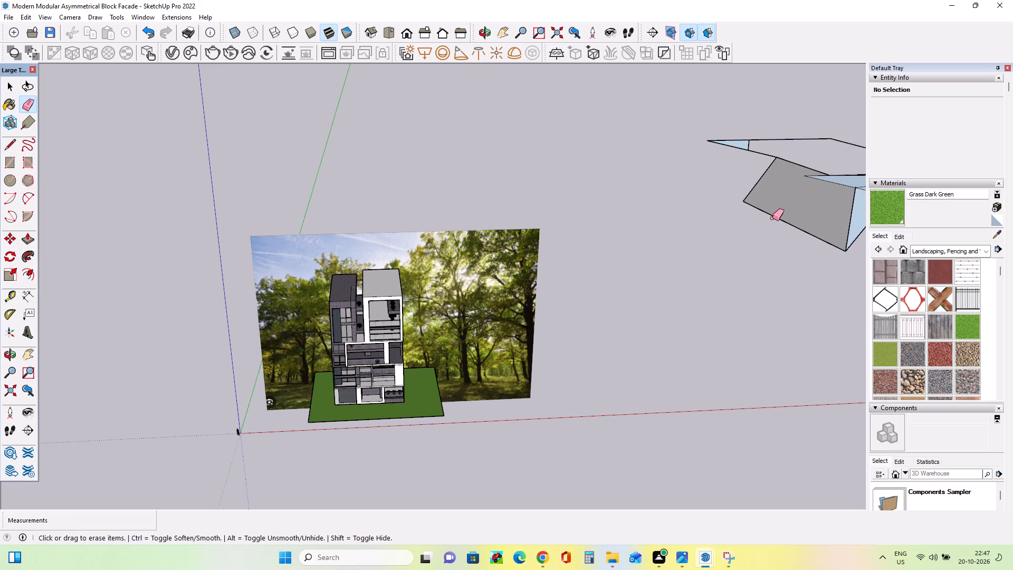
Erase the edges bounding the block's sloping grey face and the blue flap in front of it.
click(763, 187)
click(785, 212)
click(823, 178)
click(823, 183)
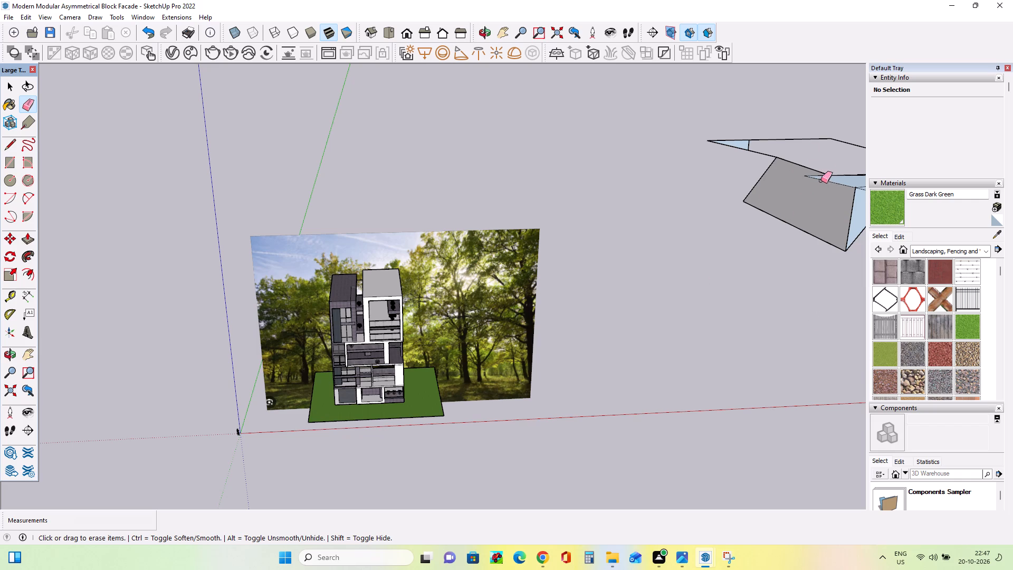
click(808, 172)
click(814, 178)
click(815, 173)
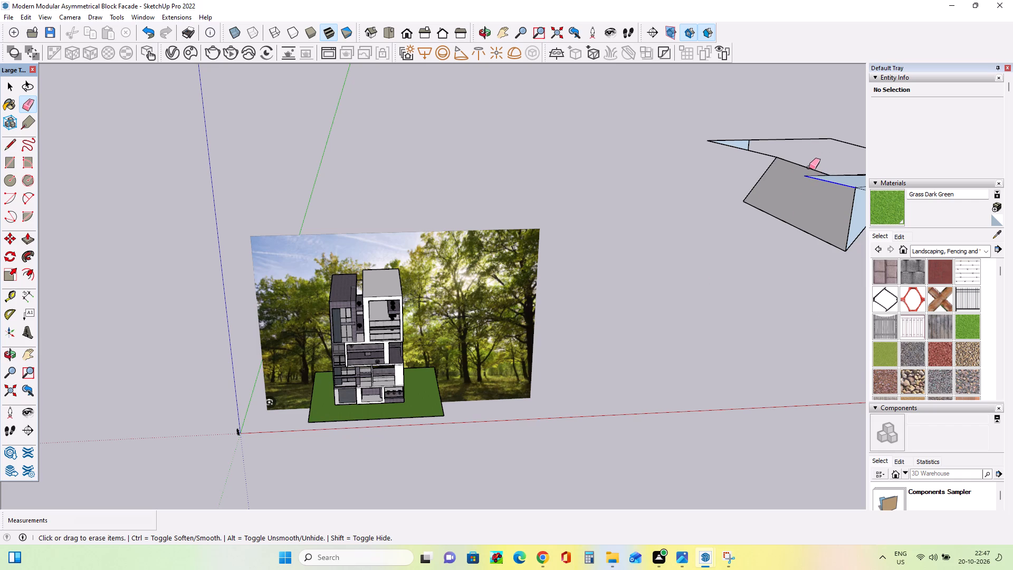
click(807, 168)
click(752, 154)
click(743, 148)
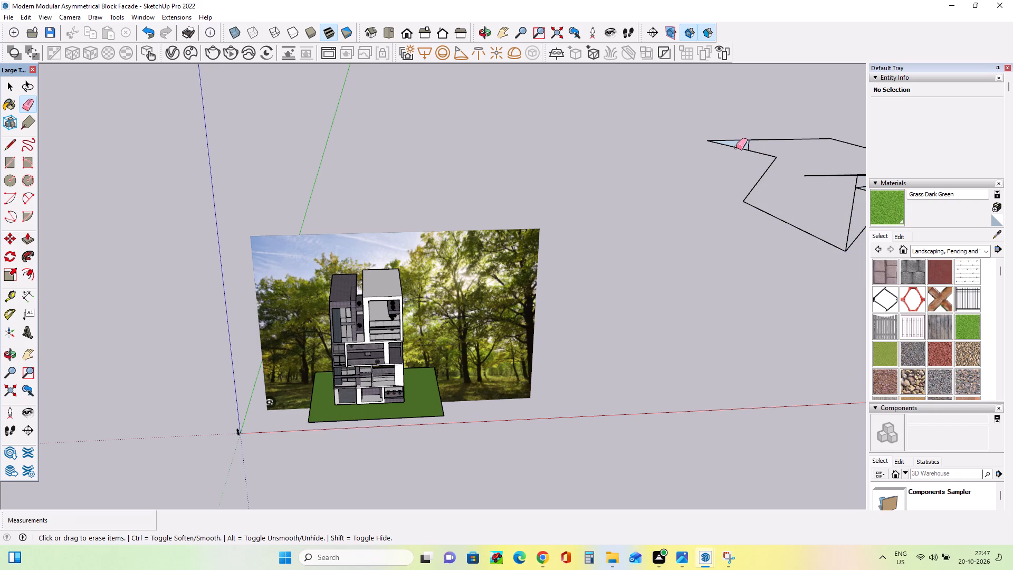
Erase the small blue pointed flap at the block's tip and the loose outline edges running off it.
click(735, 148)
click(743, 138)
click(747, 148)
click(752, 150)
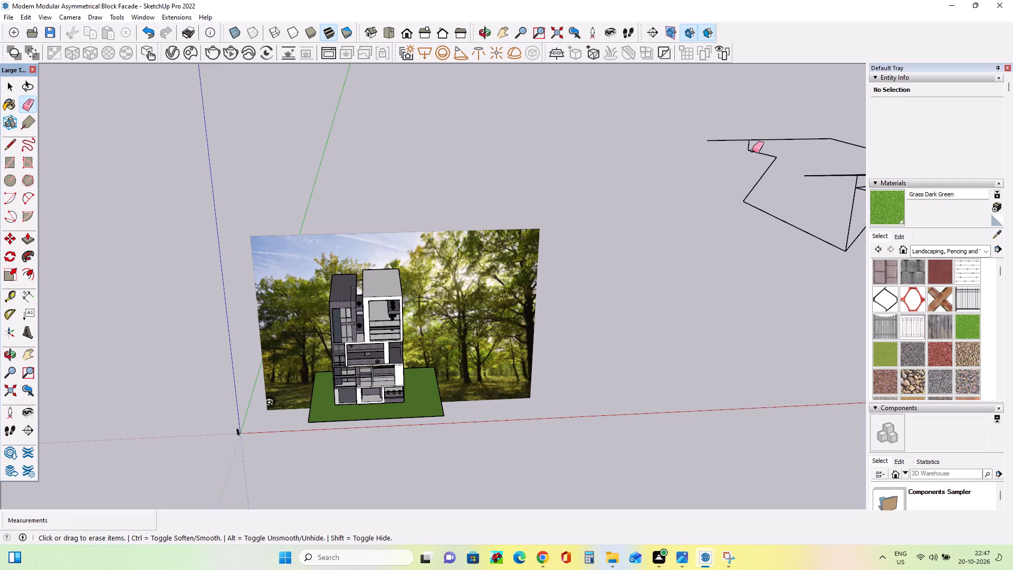
click(753, 147)
click(753, 138)
click(773, 164)
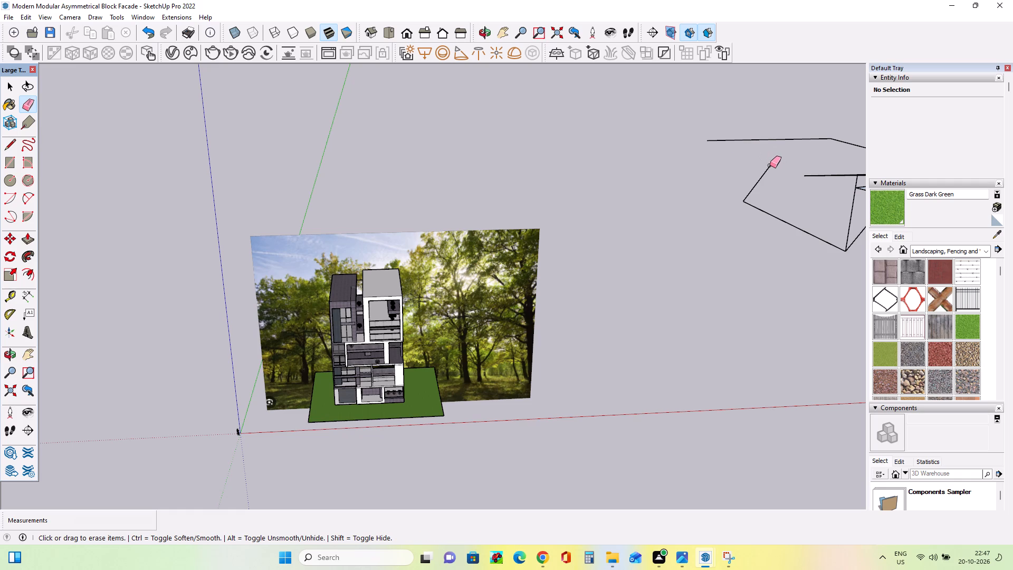
click(767, 165)
click(754, 139)
click(832, 177)
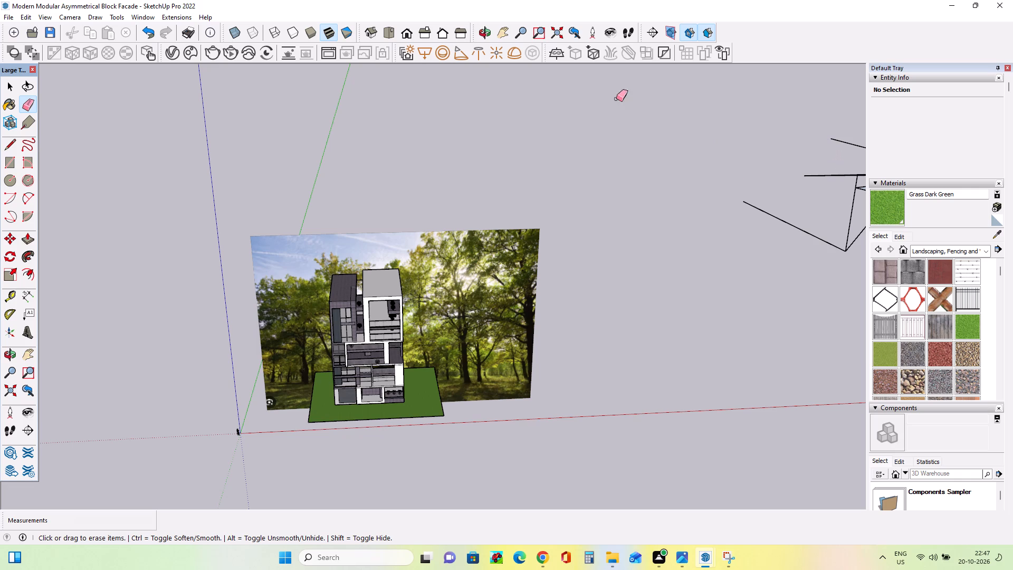
Erase the slanted edge and the long vertical edge hanging below the remaining blue triangular face.
middle_drag(502, 267, 550, 271)
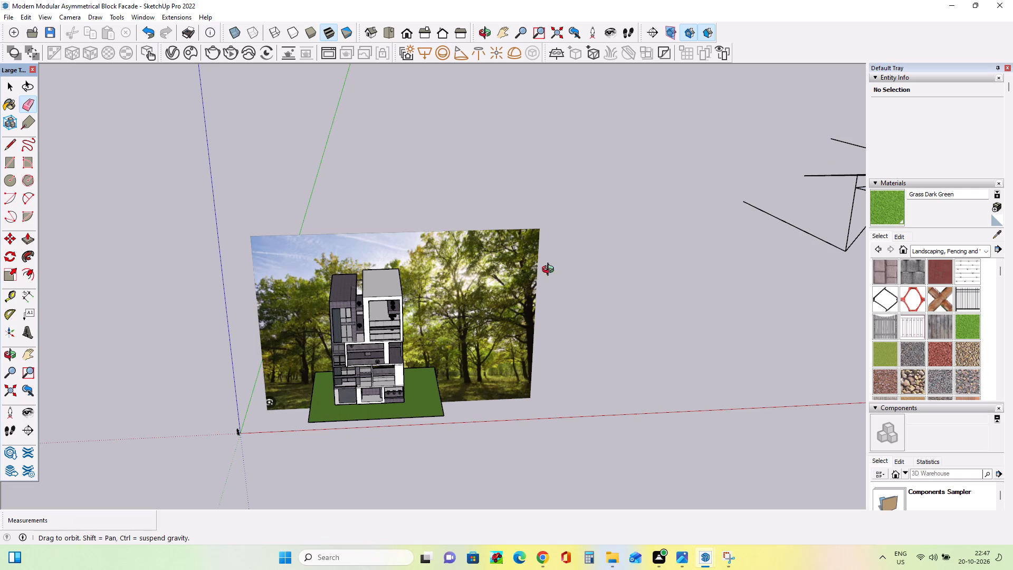
middle_drag(550, 271, 635, 274)
middle_drag(769, 222, 776, 226)
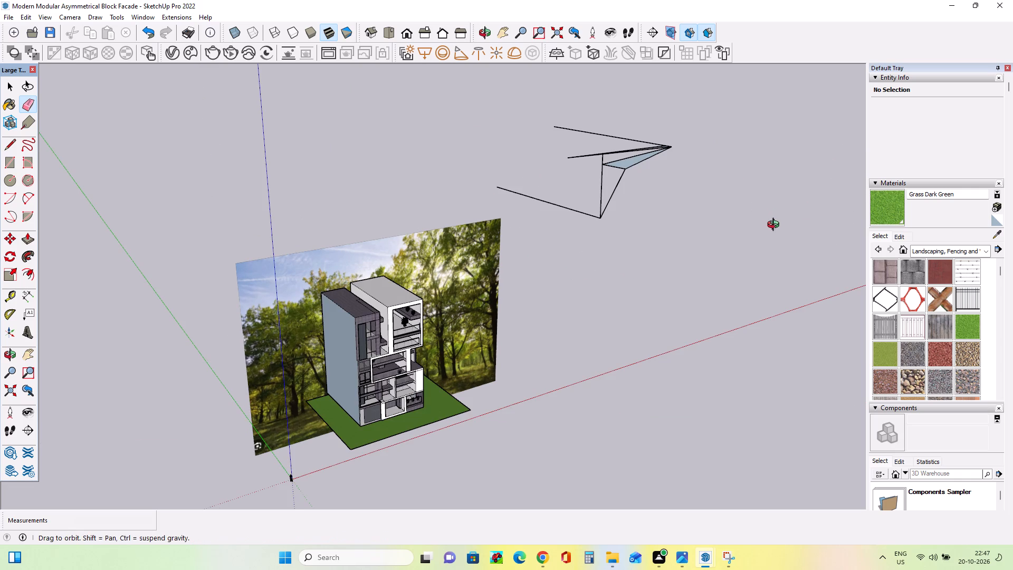
middle_drag(776, 226, 786, 231)
click(609, 213)
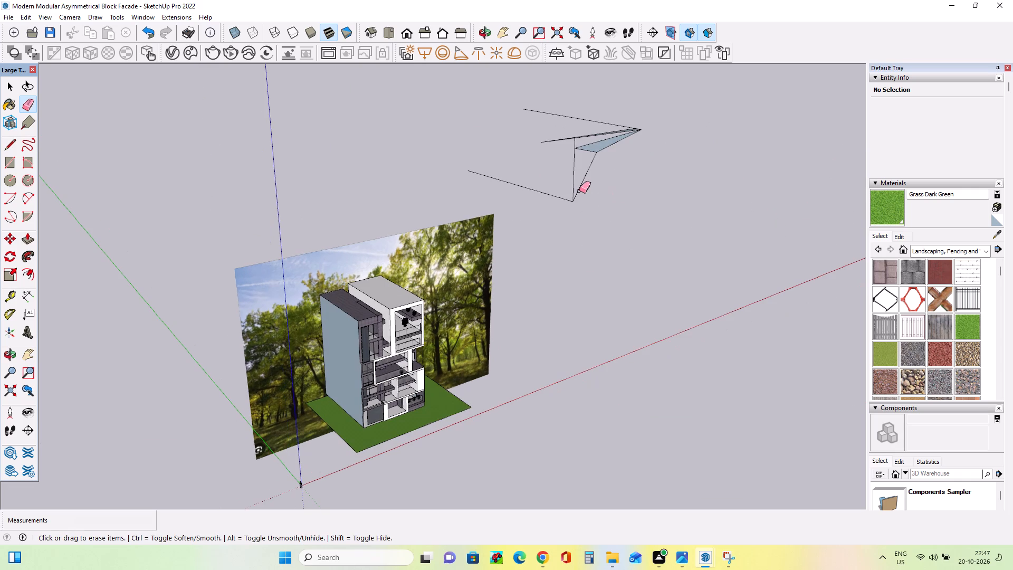
click(579, 191)
click(572, 191)
click(577, 198)
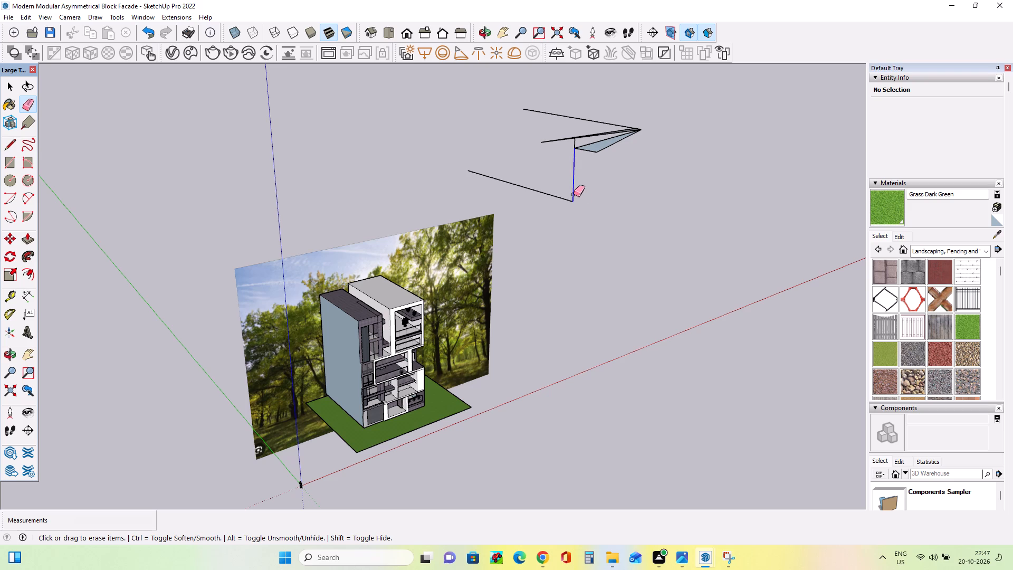
click(574, 194)
click(572, 185)
click(579, 144)
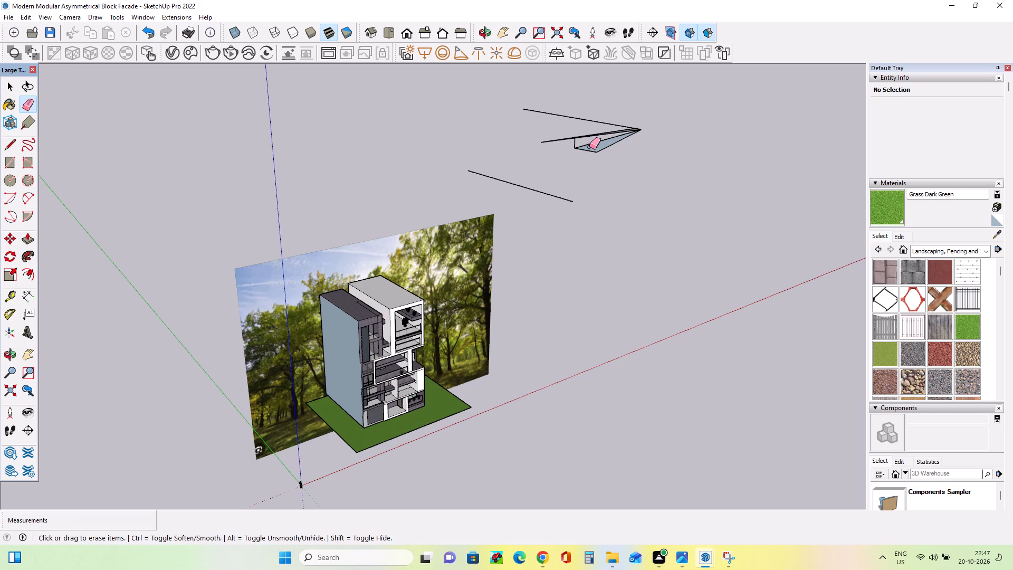
Erase the edges bounding the remaining blue triangular face and the long edges converging at its tip.
click(591, 147)
click(591, 151)
click(600, 155)
click(601, 151)
click(607, 139)
drag(608, 135, 614, 138)
click(611, 135)
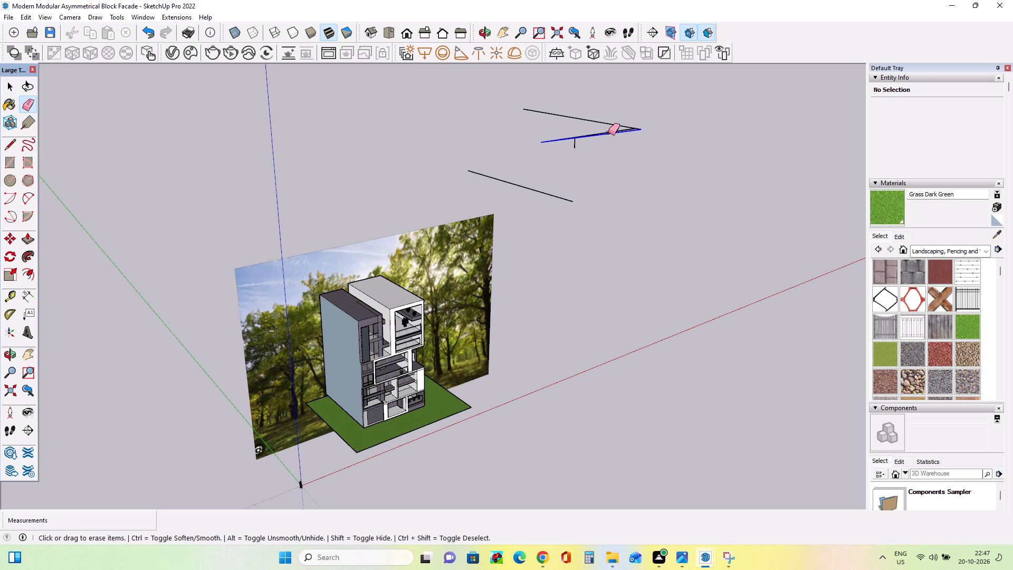
click(608, 131)
click(609, 133)
click(615, 119)
click(618, 123)
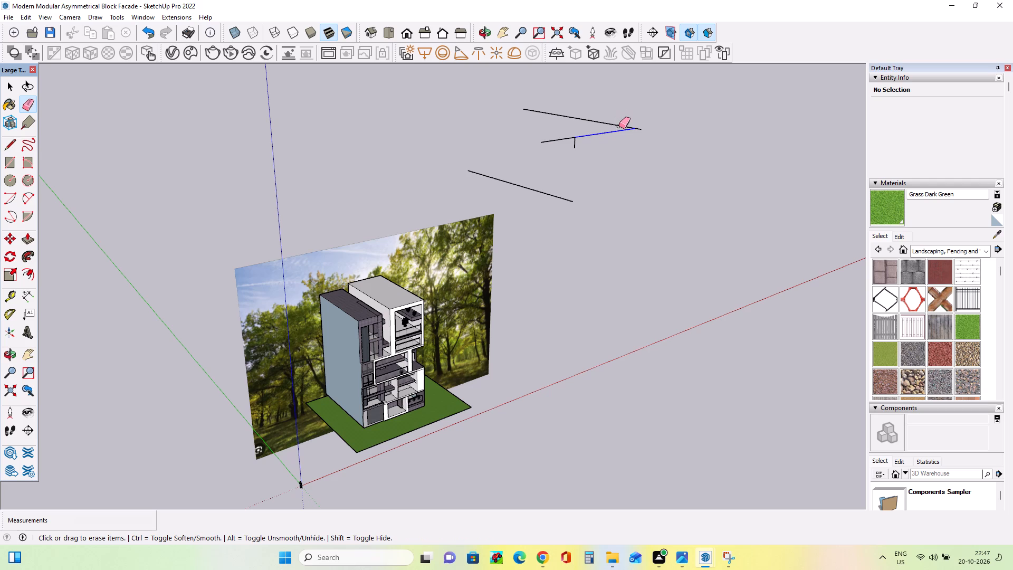
click(619, 126)
click(627, 124)
click(630, 127)
Erase the last stray edges of the practice block: the short corner pair and the long loose lower edge.
click(578, 145)
click(576, 142)
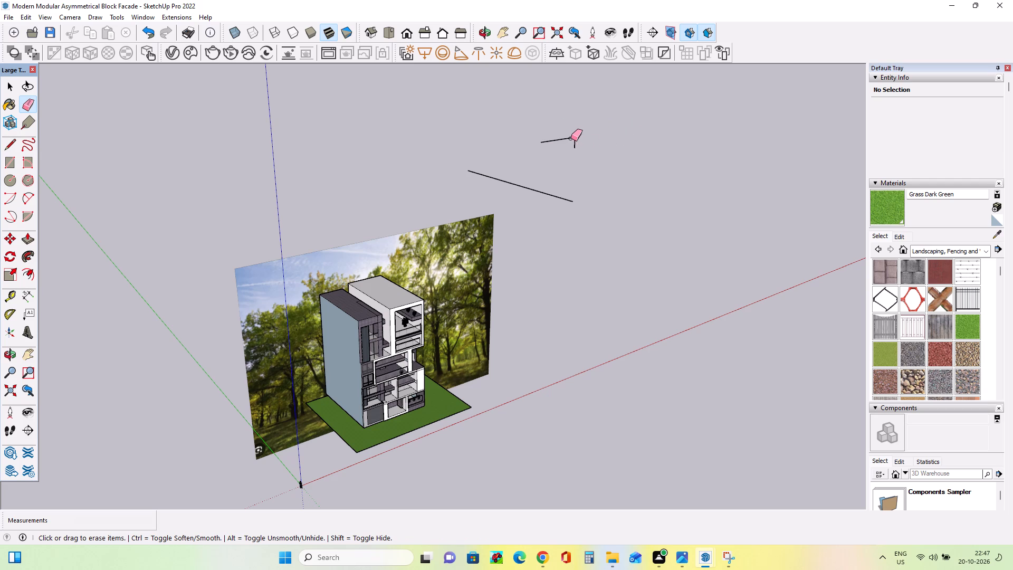
click(571, 138)
click(575, 144)
click(571, 139)
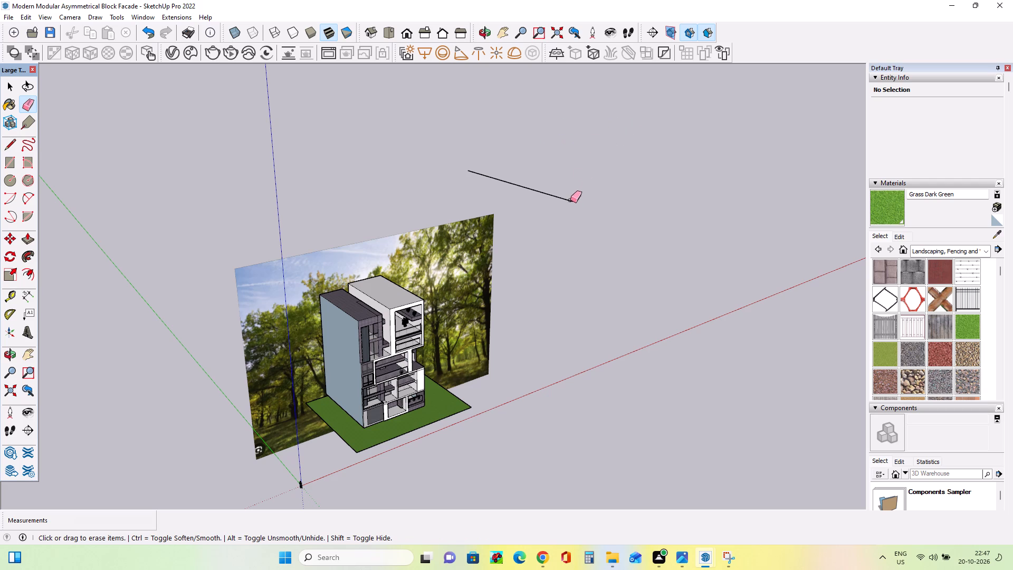
click(570, 199)
click(563, 197)
Examine the cleared scene from several angles, ending with a near-frontal close view of the building against the forest photo.
middle_drag(568, 235, 557, 235)
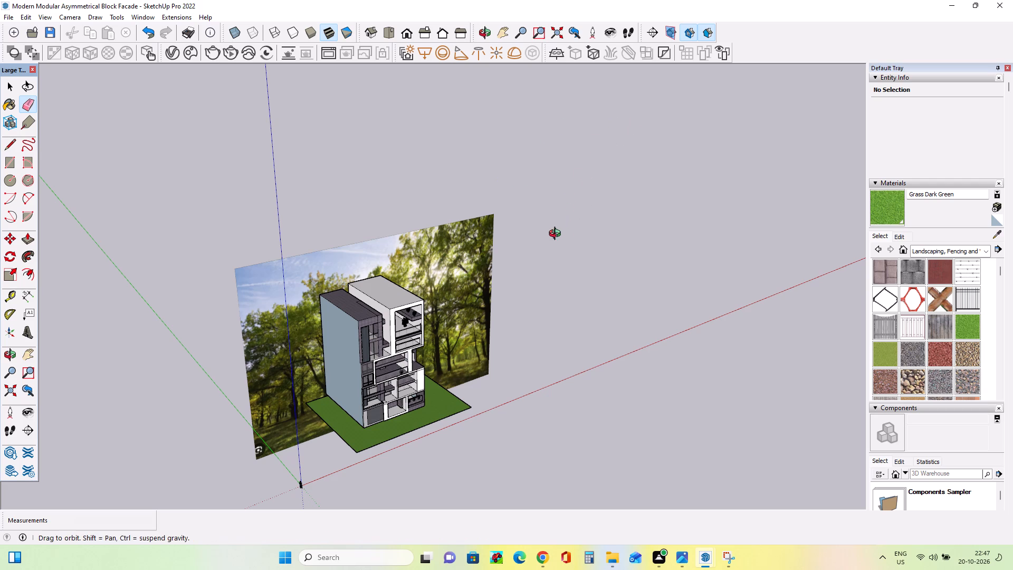
middle_drag(557, 235, 384, 222)
middle_drag(504, 306, 408, 281)
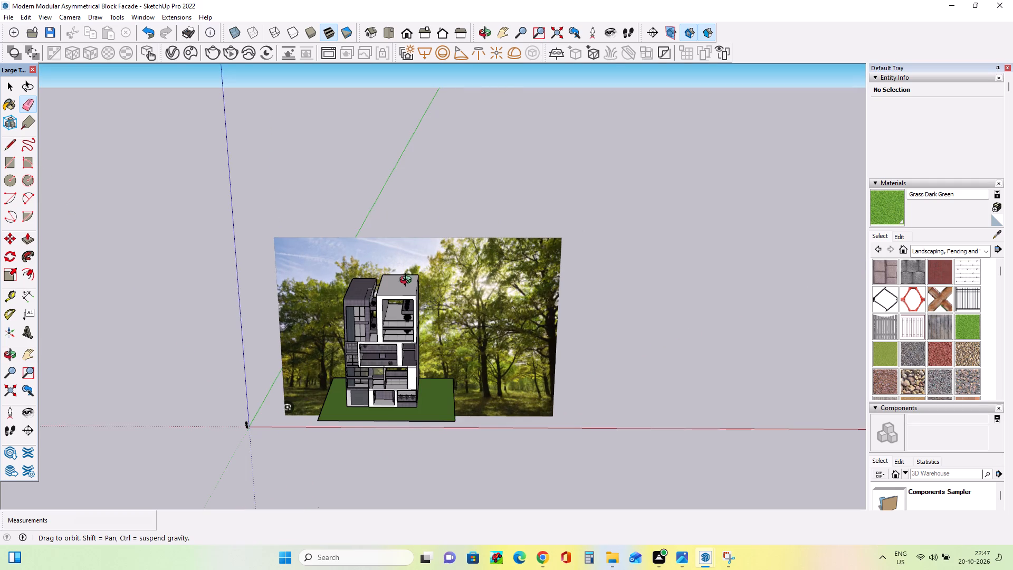
middle_drag(408, 281, 445, 253)
middle_drag(524, 307, 582, 261)
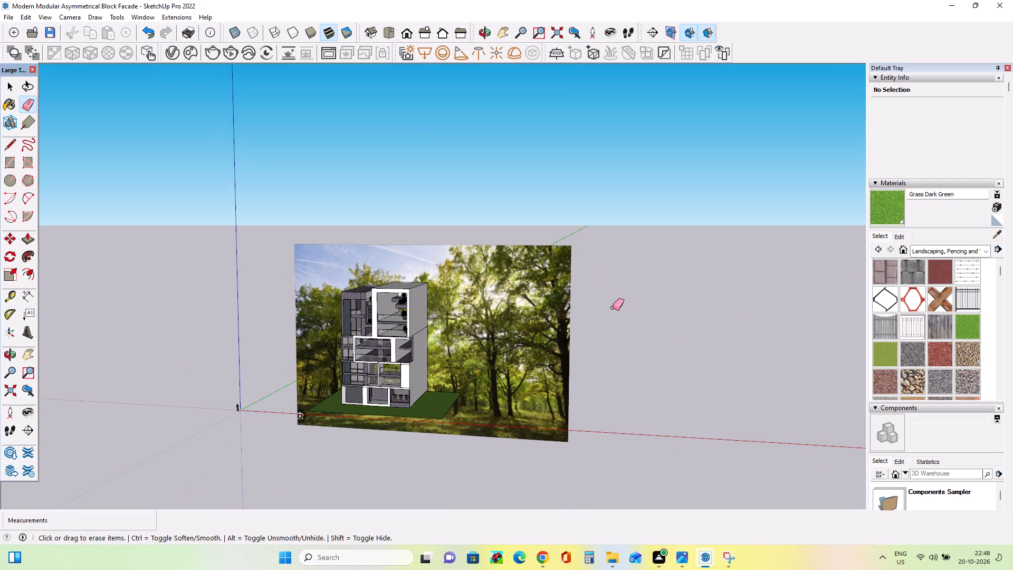
middle_drag(622, 327, 659, 275)
scroll(455, 299, up, 2)
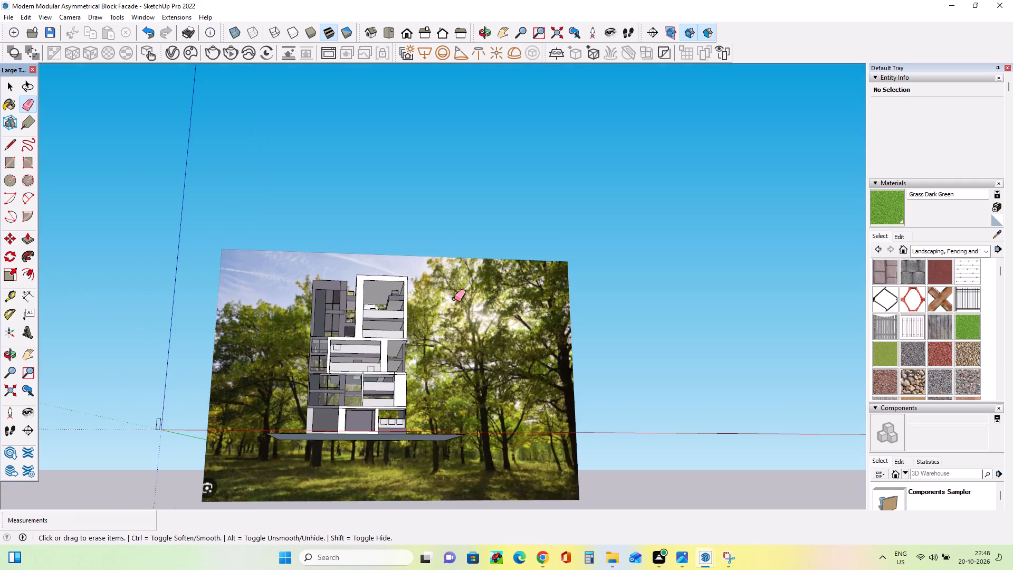
middle_drag(454, 307, 456, 358)
scroll(403, 340, up, 2)
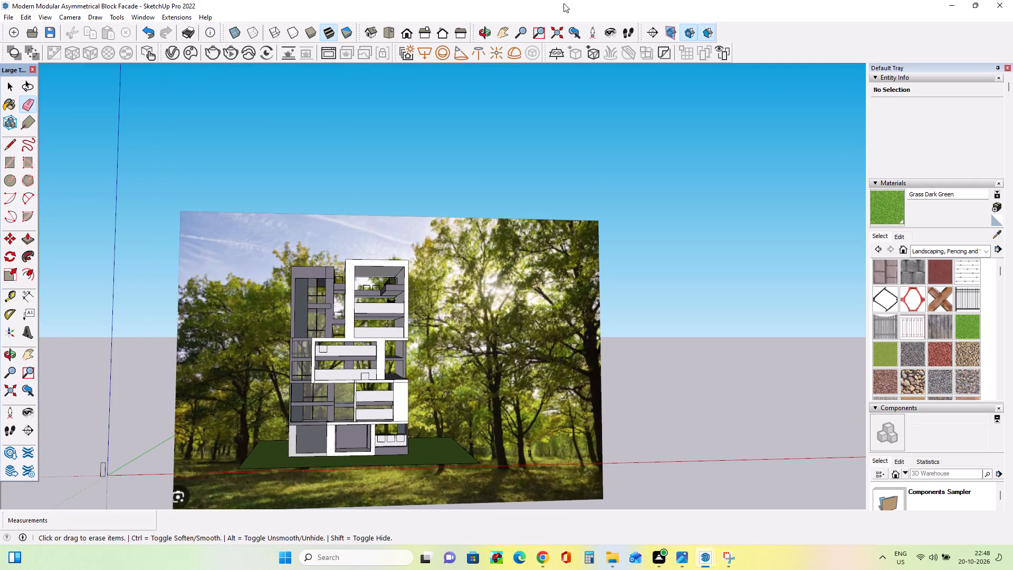
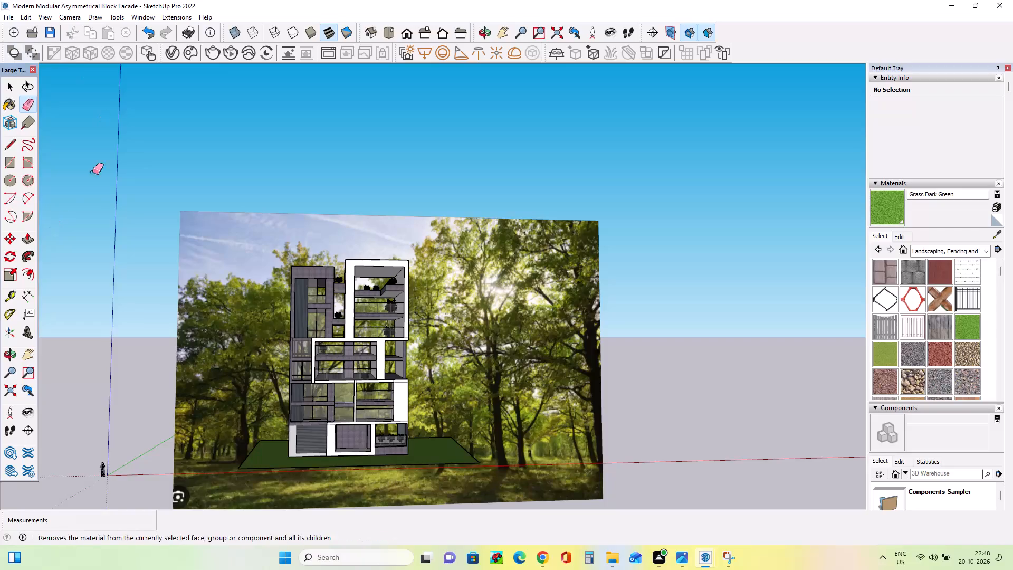
Draw a vertical rectangle about 38' 1" by 25' 4" on open ground beside the forest photo.
click(6, 161)
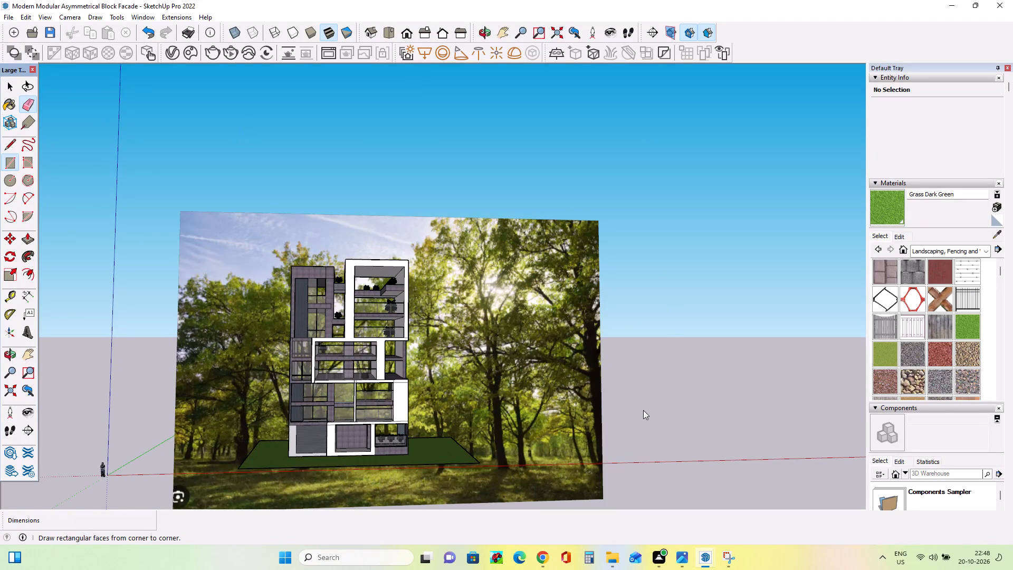
click(10, 163)
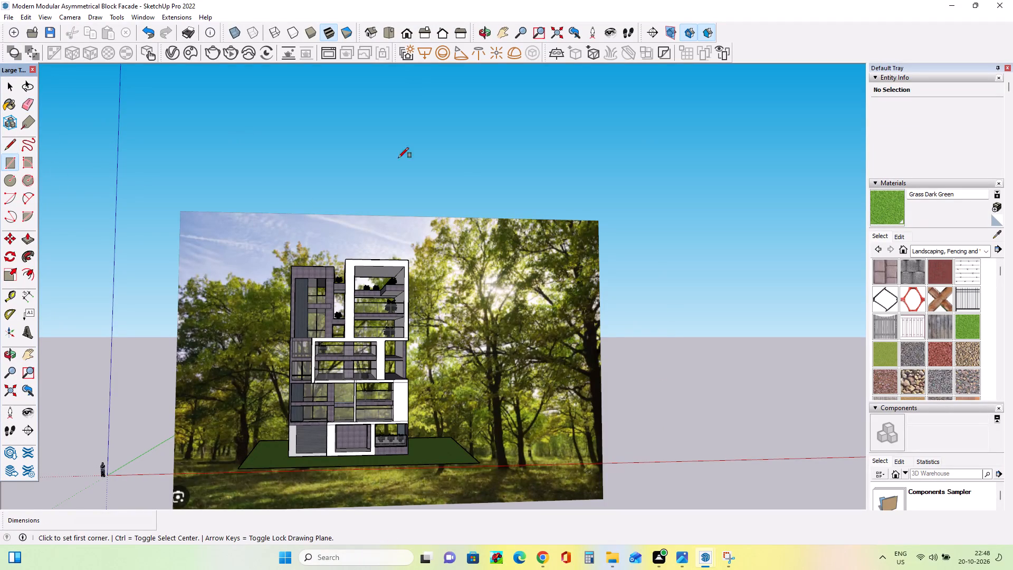
click(657, 426)
click(730, 373)
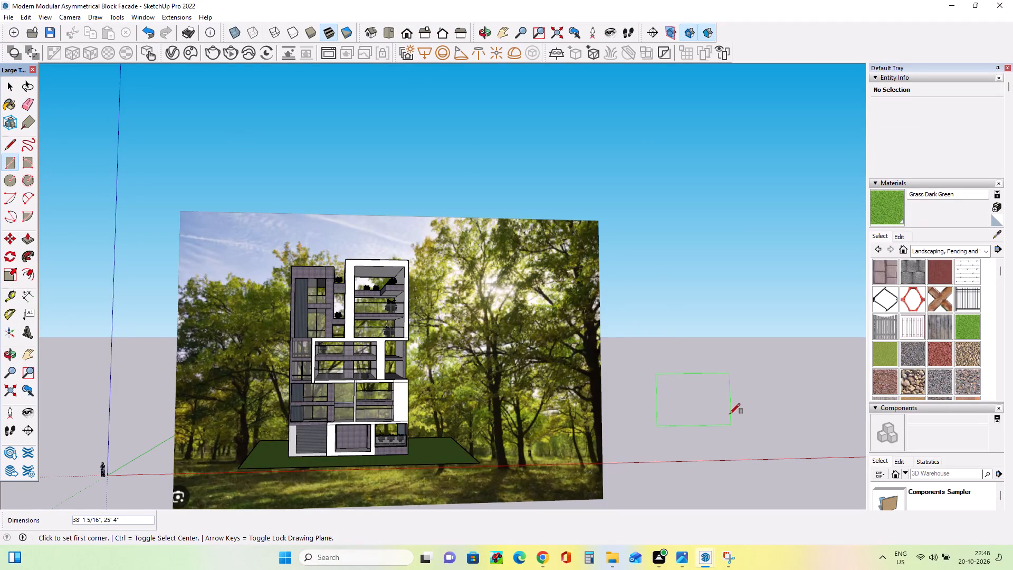
Push/Pull the new rectangle back about 78' 5" into a long box.
middle_drag(728, 419, 742, 471)
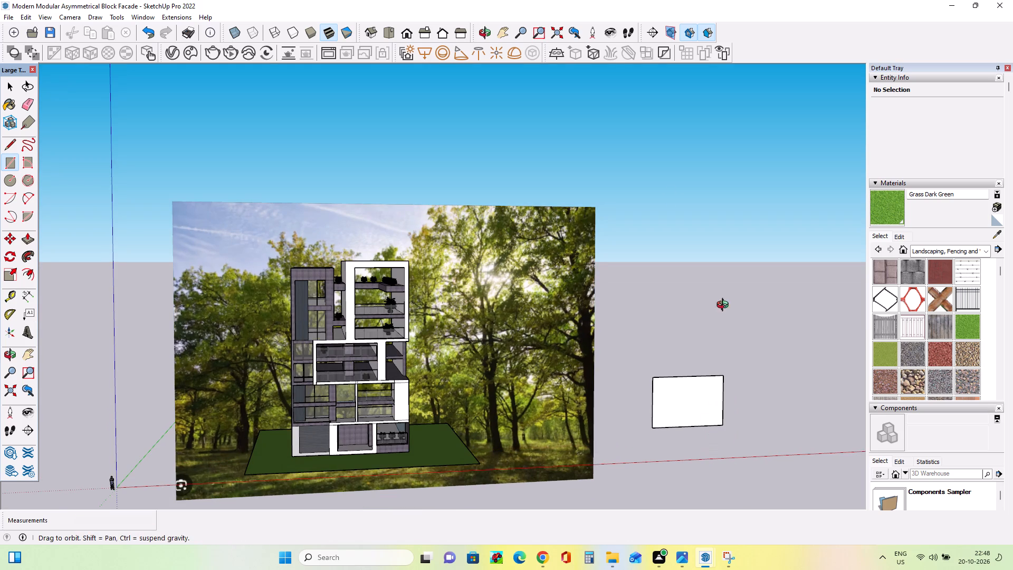
click(20, 244)
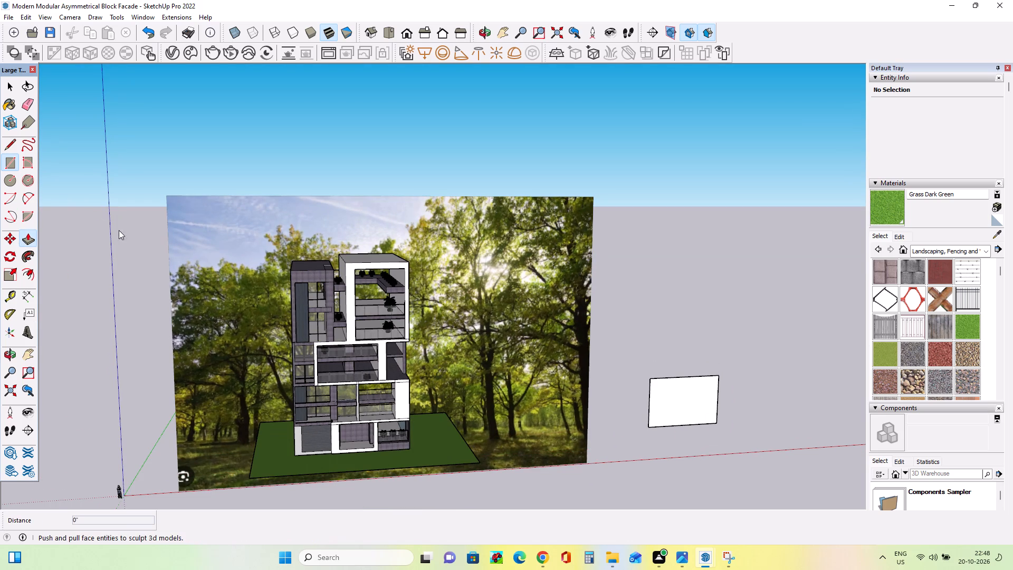
click(694, 402)
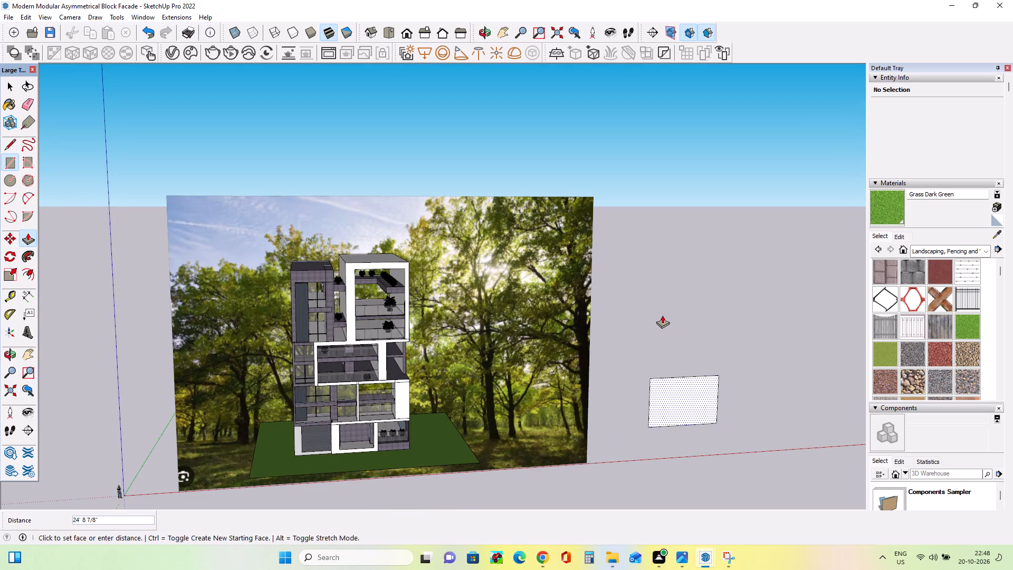
click(643, 318)
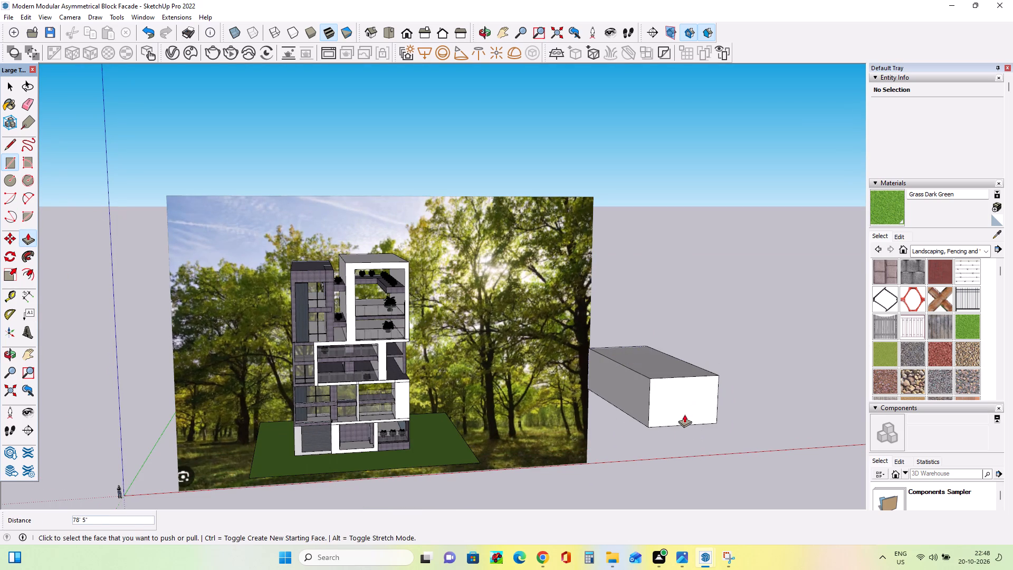
Extend the box's front face forward and raise its top face by about 6' 6".
click(685, 435)
click(697, 403)
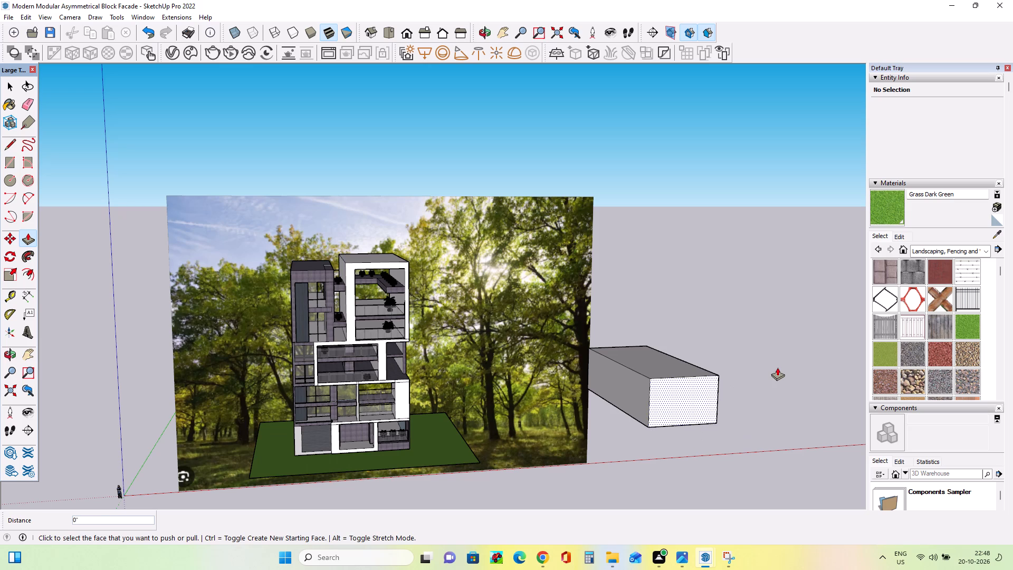
click(777, 367)
click(712, 397)
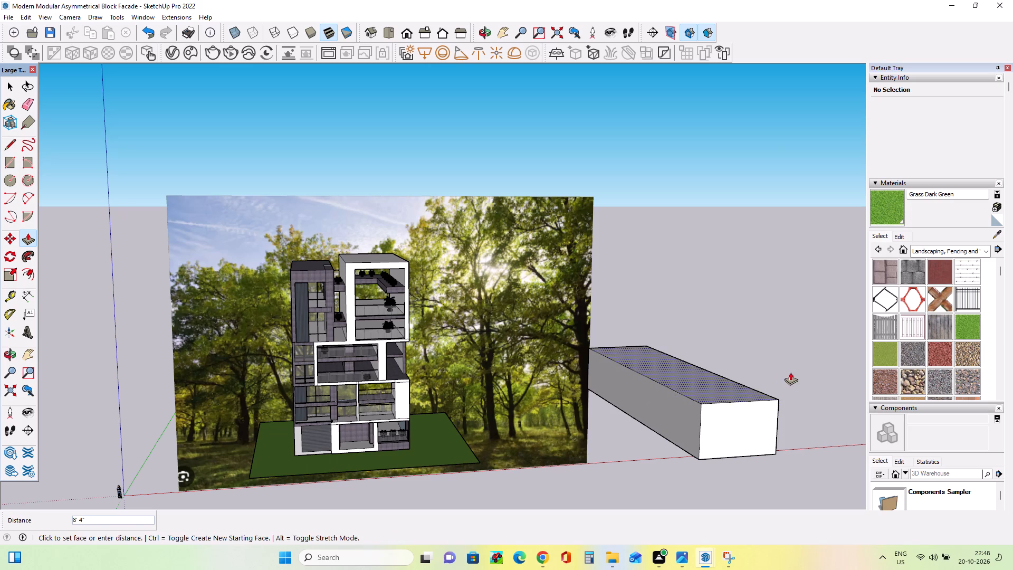
click(715, 384)
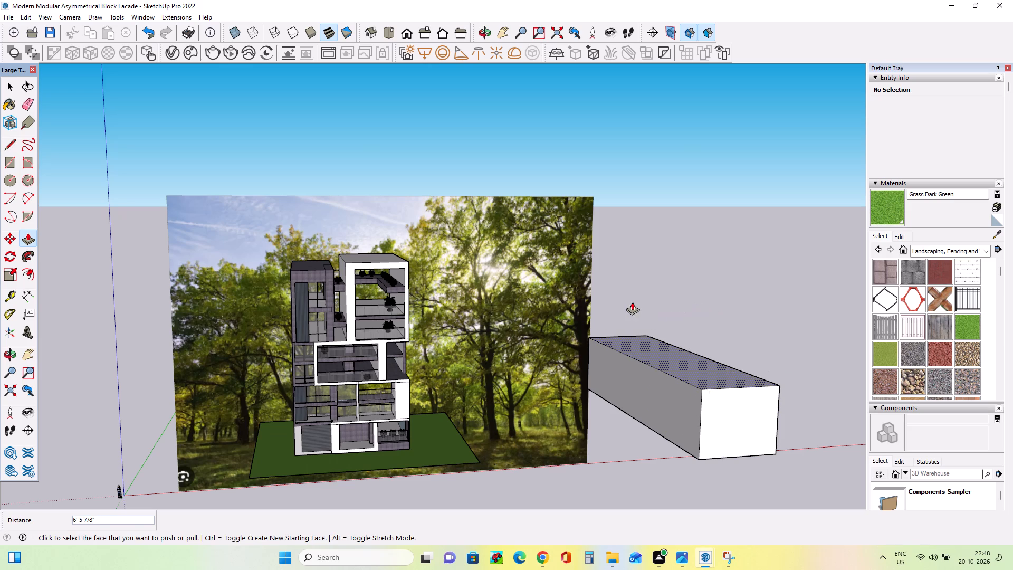
Draw a doorway rectangle about 19' 8" by 15' 9" on the box's front face, starting from its bottom edge.
scroll(705, 381, down, 9)
middle_drag(749, 414, 700, 375)
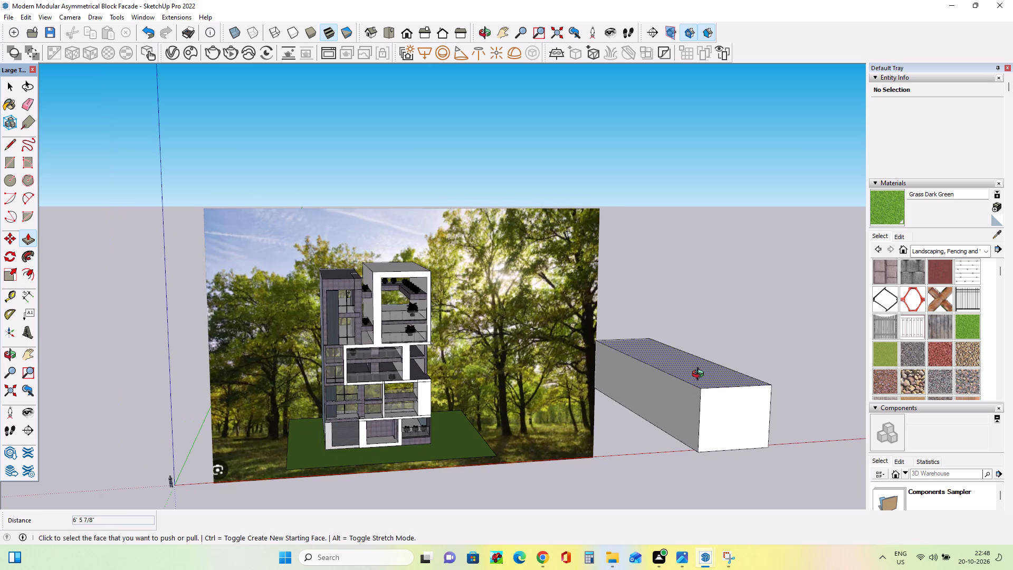
middle_drag(700, 375, 632, 343)
middle_drag(722, 416, 670, 423)
middle_drag(681, 425, 691, 448)
middle_drag(691, 448, 835, 522)
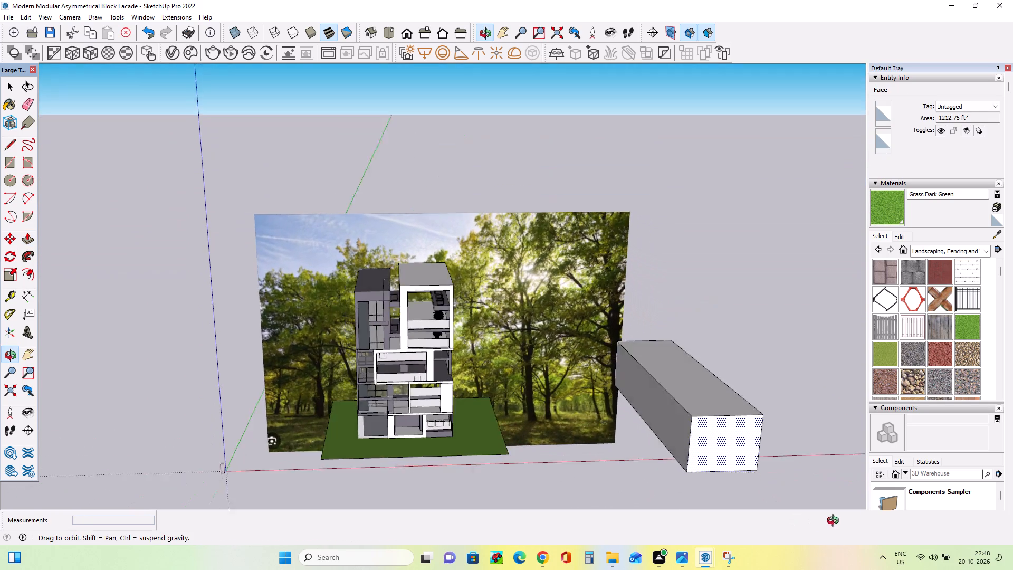
middle_drag(835, 522, 723, 431)
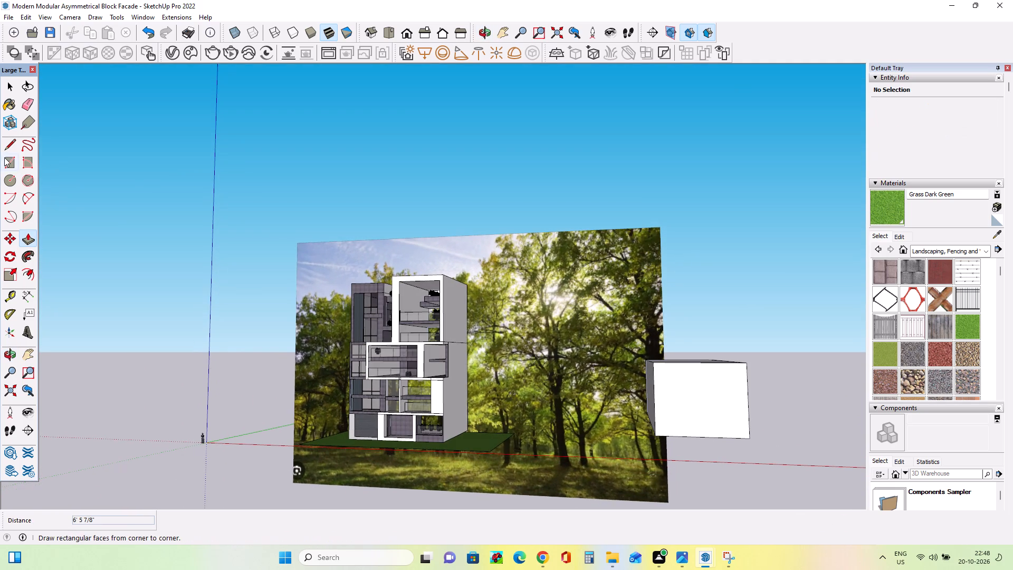
click(4, 157)
click(682, 438)
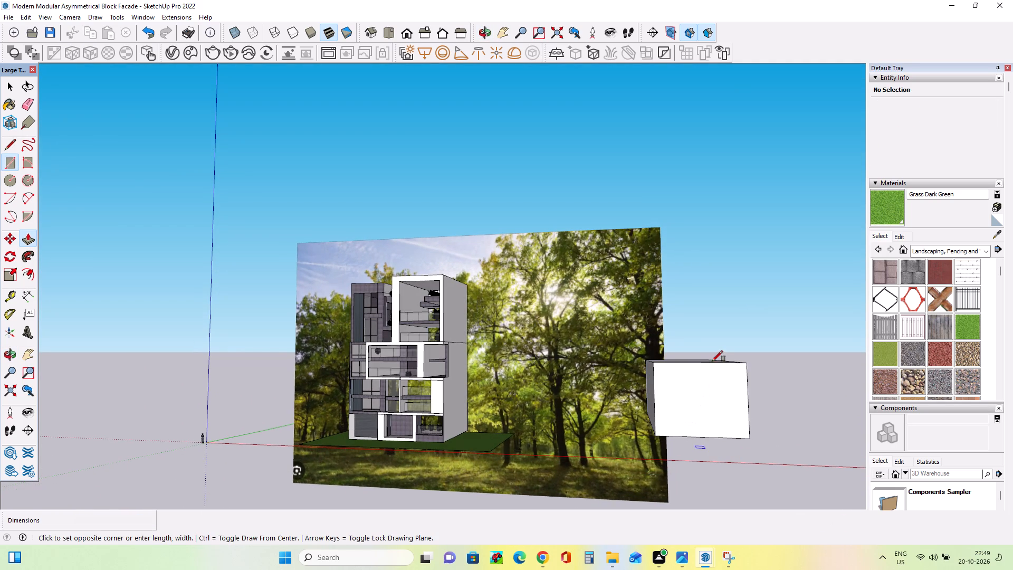
click(730, 401)
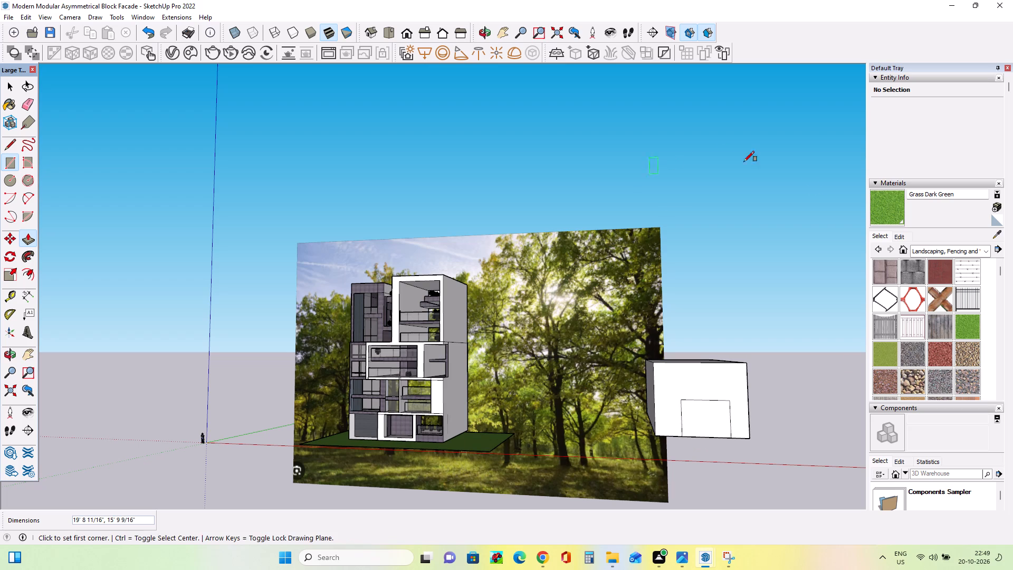
Paint the doorway rectangle with Groundcover Brick Crushed.
click(949, 350)
click(699, 423)
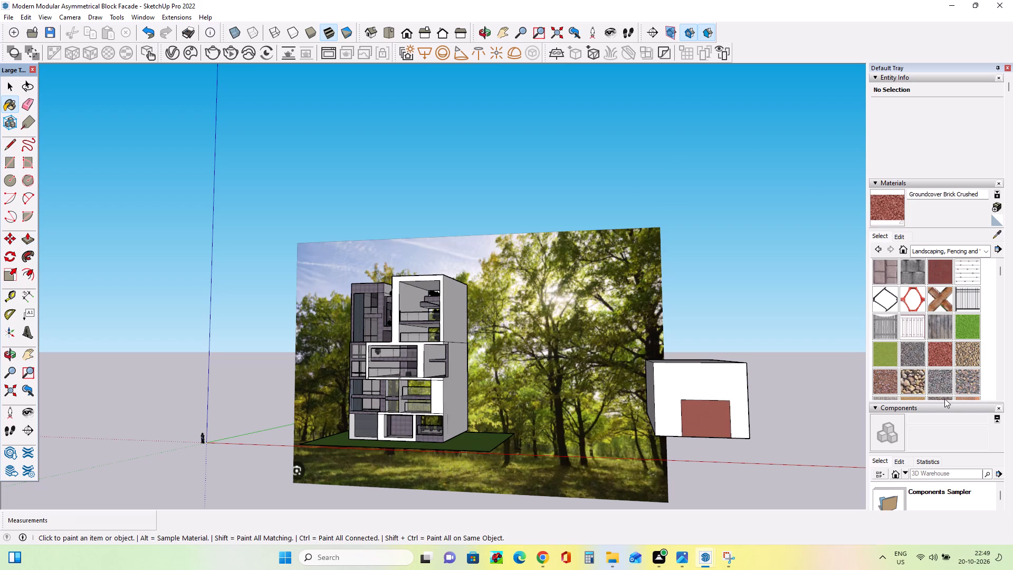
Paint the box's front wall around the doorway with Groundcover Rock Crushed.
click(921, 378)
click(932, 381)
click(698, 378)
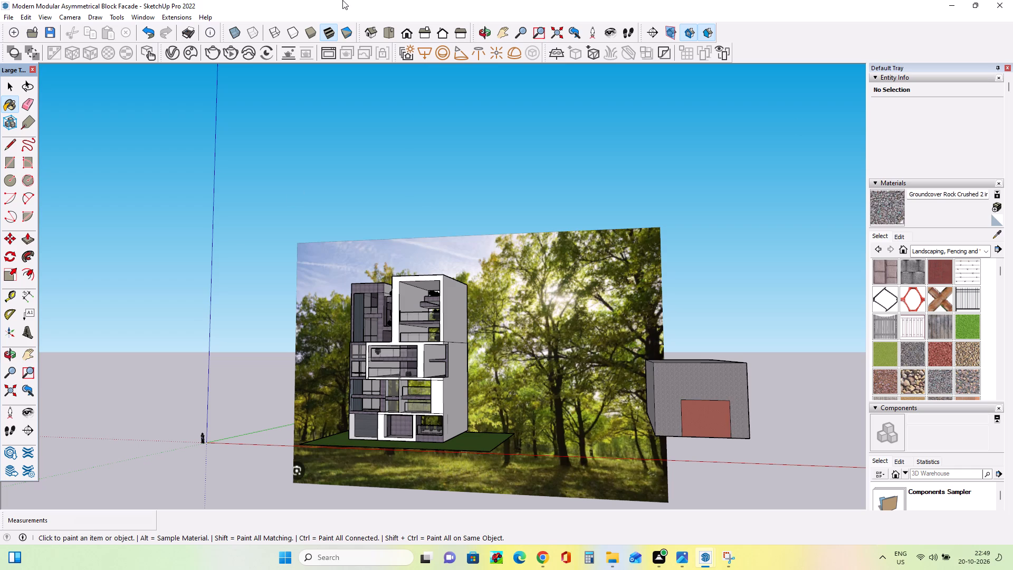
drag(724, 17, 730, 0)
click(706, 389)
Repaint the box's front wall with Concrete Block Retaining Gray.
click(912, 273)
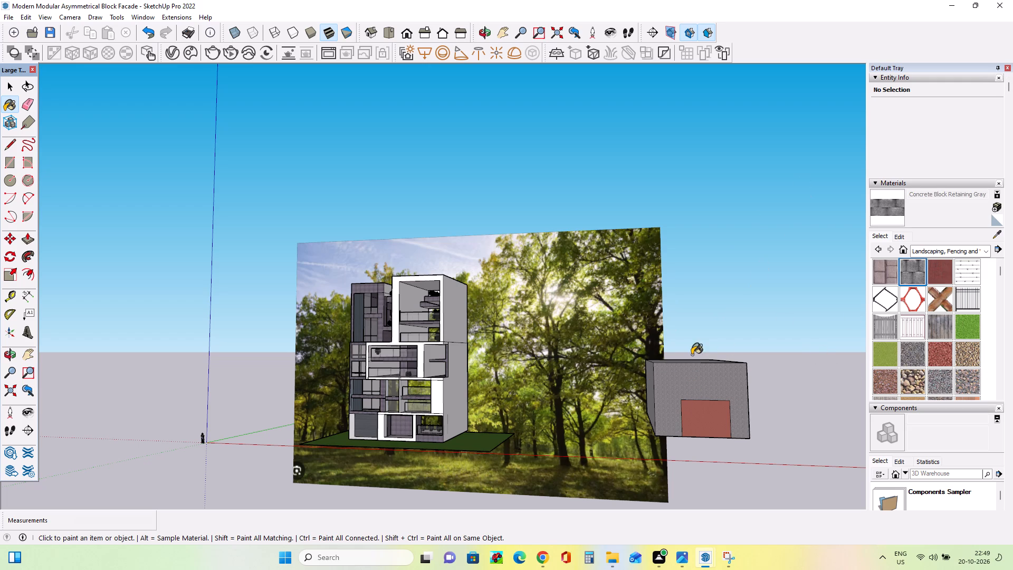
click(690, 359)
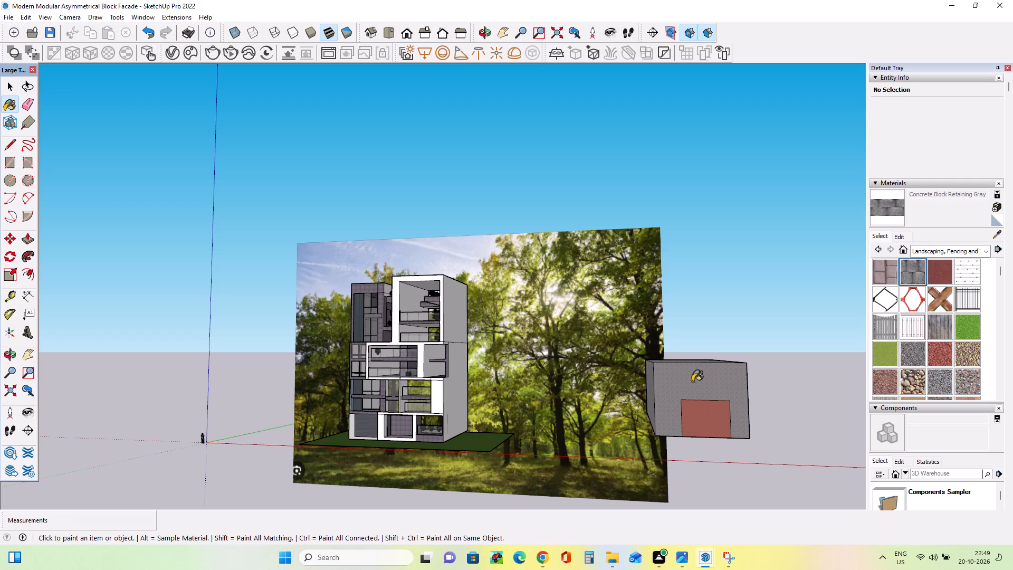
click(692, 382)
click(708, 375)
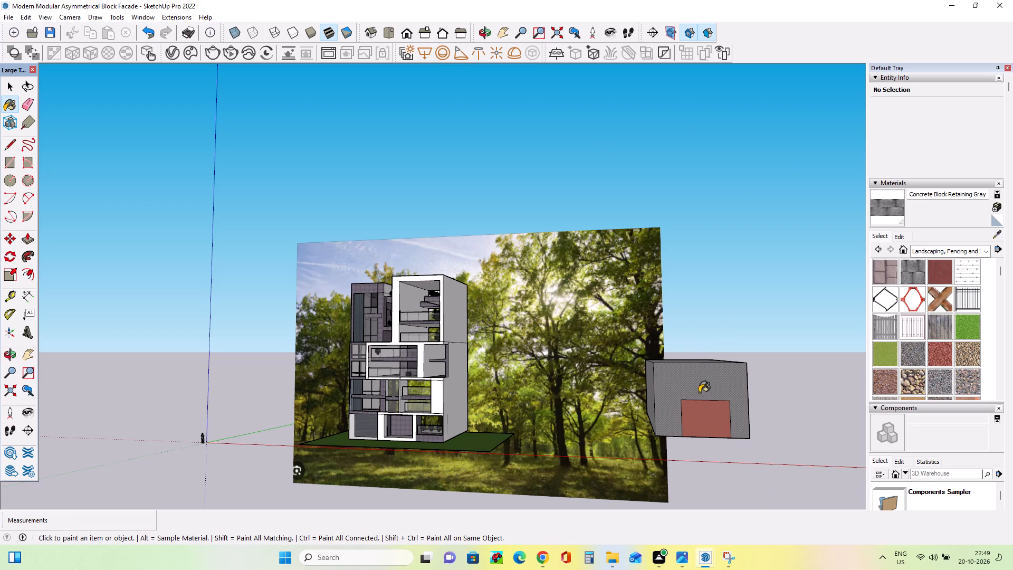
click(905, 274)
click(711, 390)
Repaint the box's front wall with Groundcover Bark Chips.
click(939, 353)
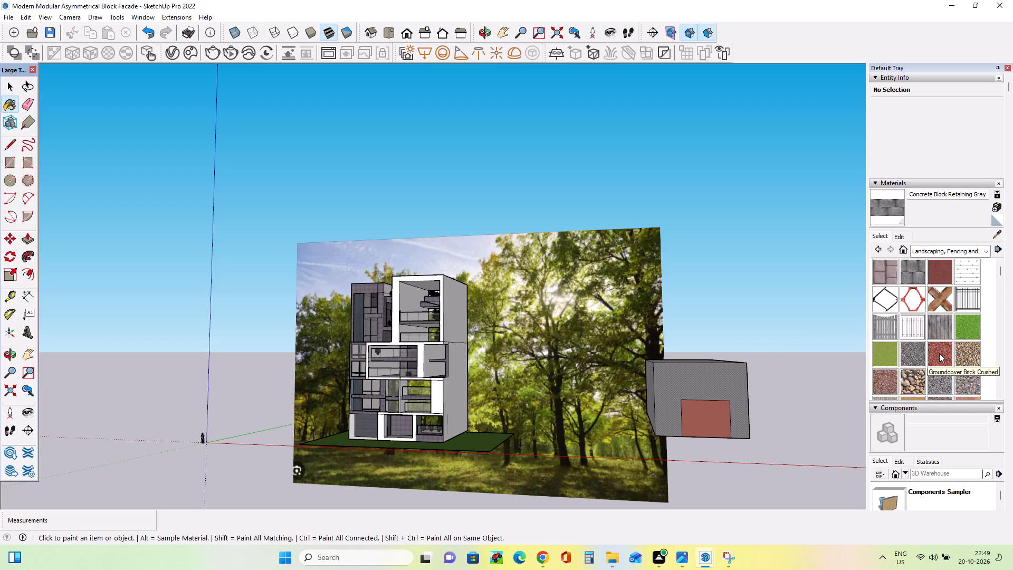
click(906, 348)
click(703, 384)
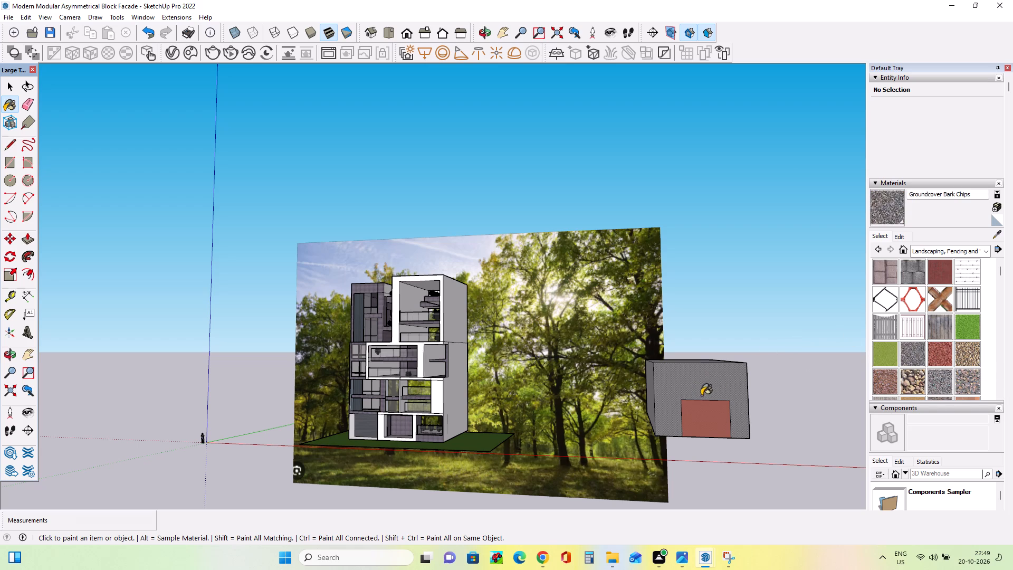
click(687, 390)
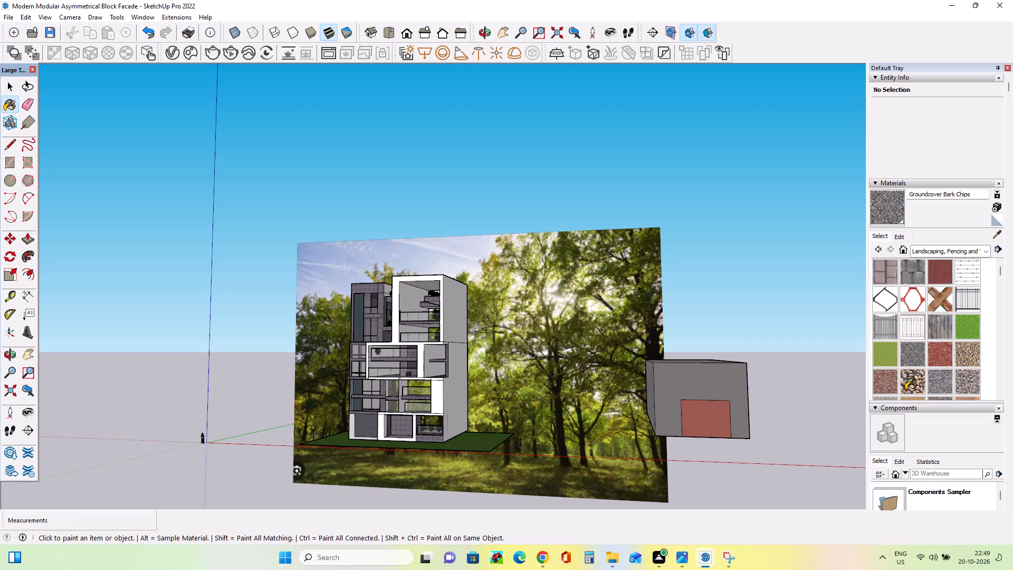
Paint the box's front wall around the doorway with Groundcover River Rock 4inch.
click(906, 390)
click(712, 388)
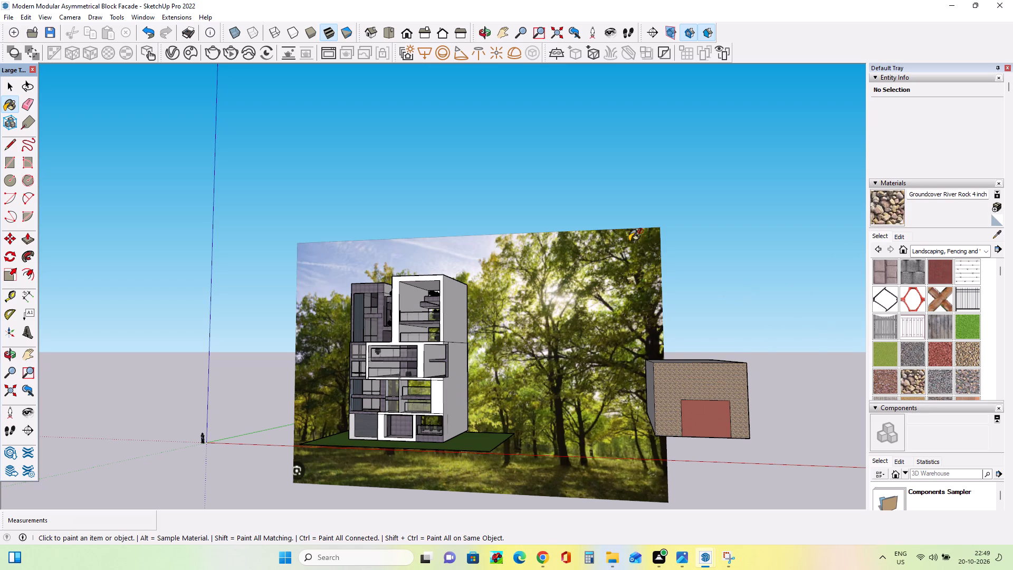
Create a new material from the river rock texture with its texture size set to 15' by 15'.
scroll(725, 403, up, 6)
scroll(720, 423, down, 1)
scroll(720, 423, up, 12)
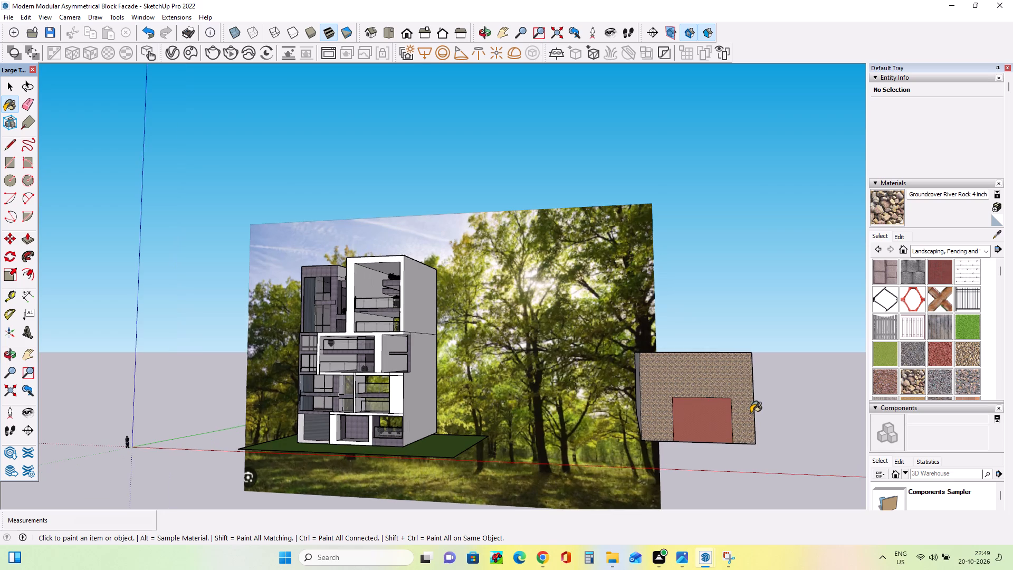
scroll(751, 413, up, 10)
scroll(735, 397, up, 11)
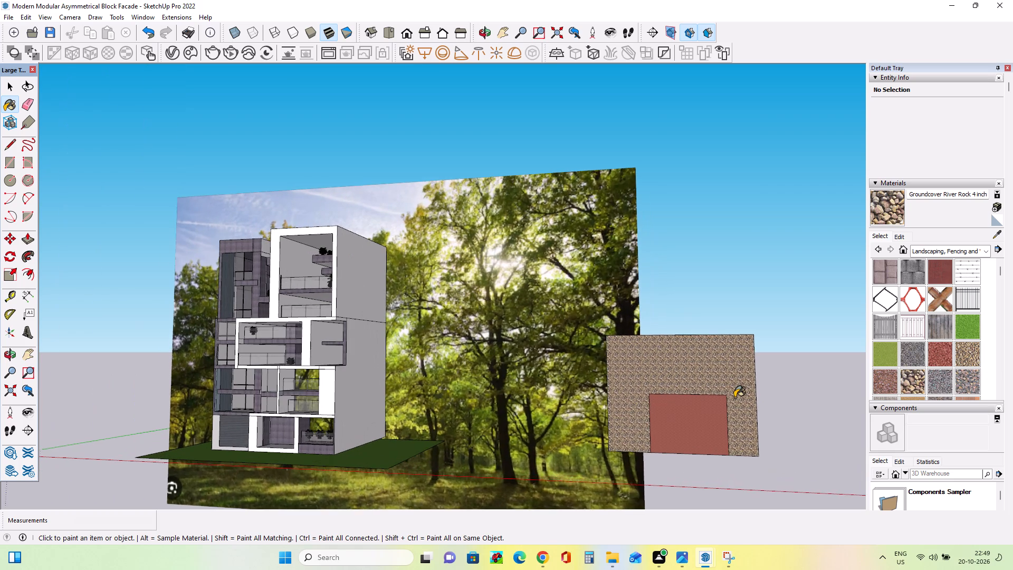
scroll(734, 397, up, 14)
scroll(733, 397, down, 1)
scroll(733, 397, up, 10)
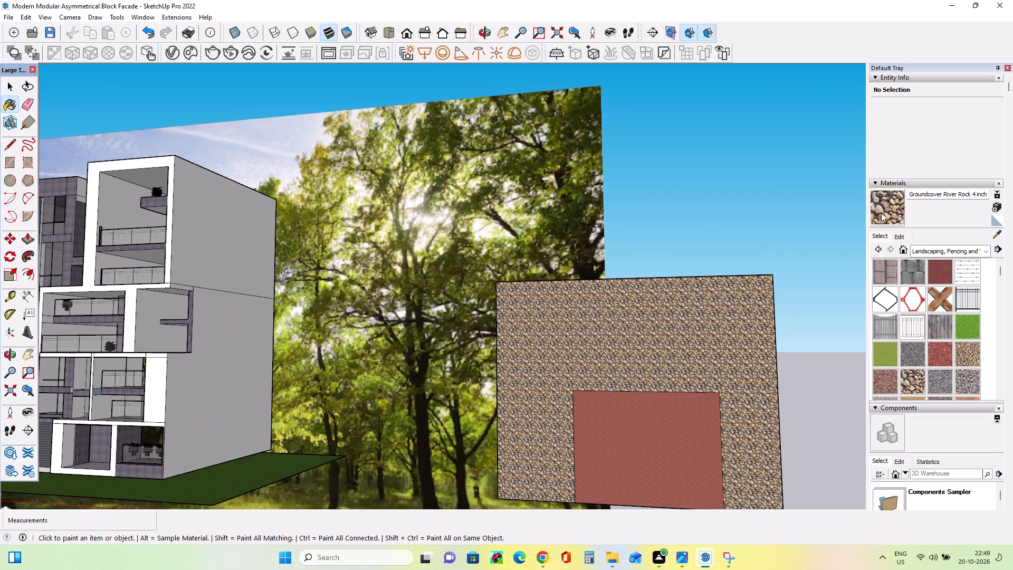
click(1001, 205)
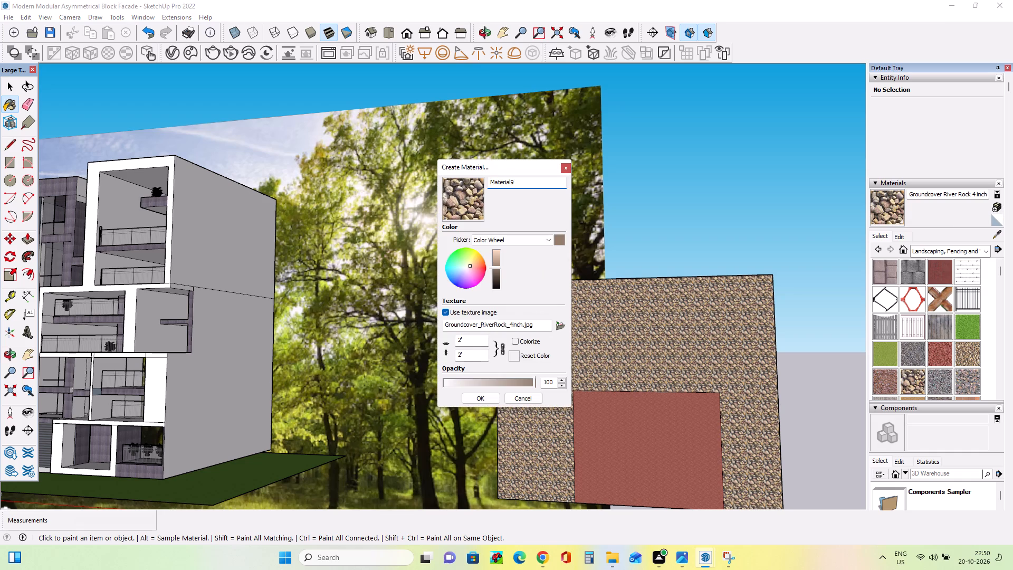
click(471, 341)
key(BackSpace)
key(BackSpace)
key(BackSpace)
text(15')
click(494, 400)
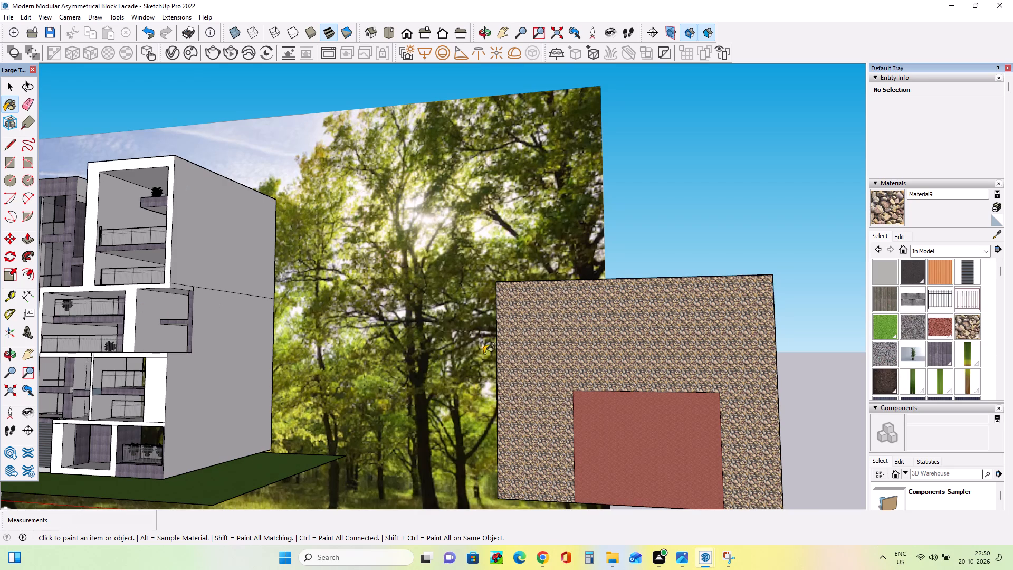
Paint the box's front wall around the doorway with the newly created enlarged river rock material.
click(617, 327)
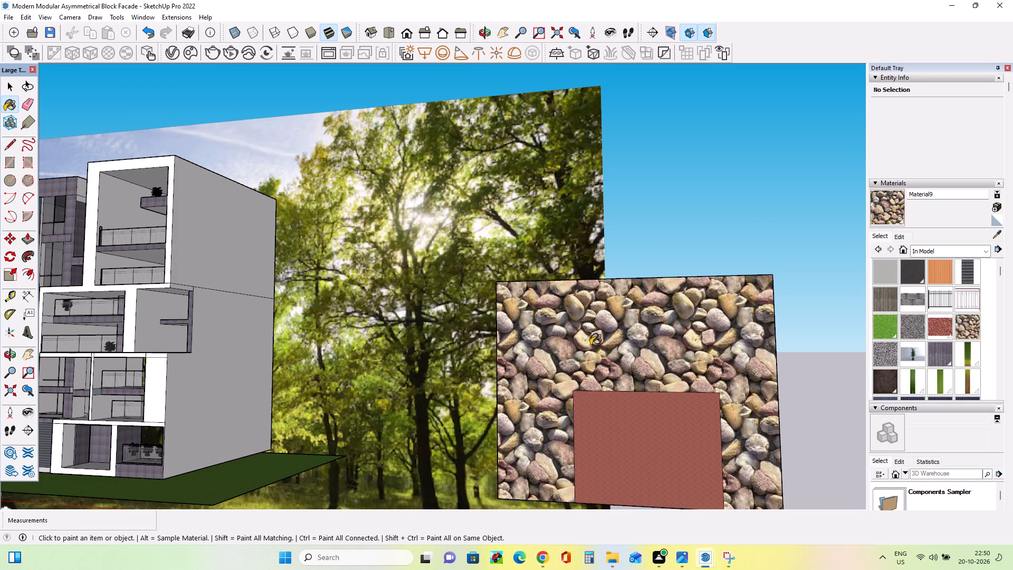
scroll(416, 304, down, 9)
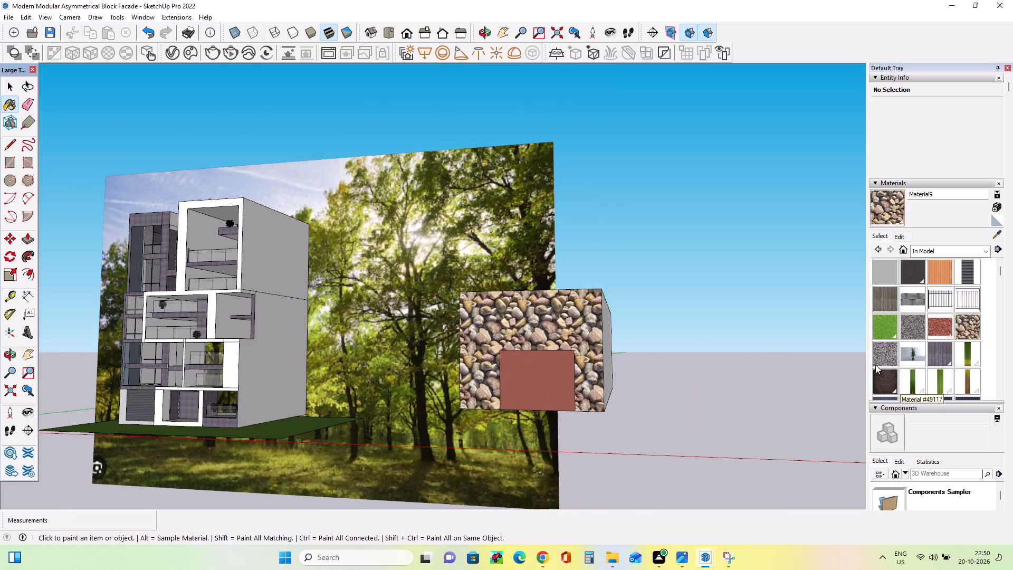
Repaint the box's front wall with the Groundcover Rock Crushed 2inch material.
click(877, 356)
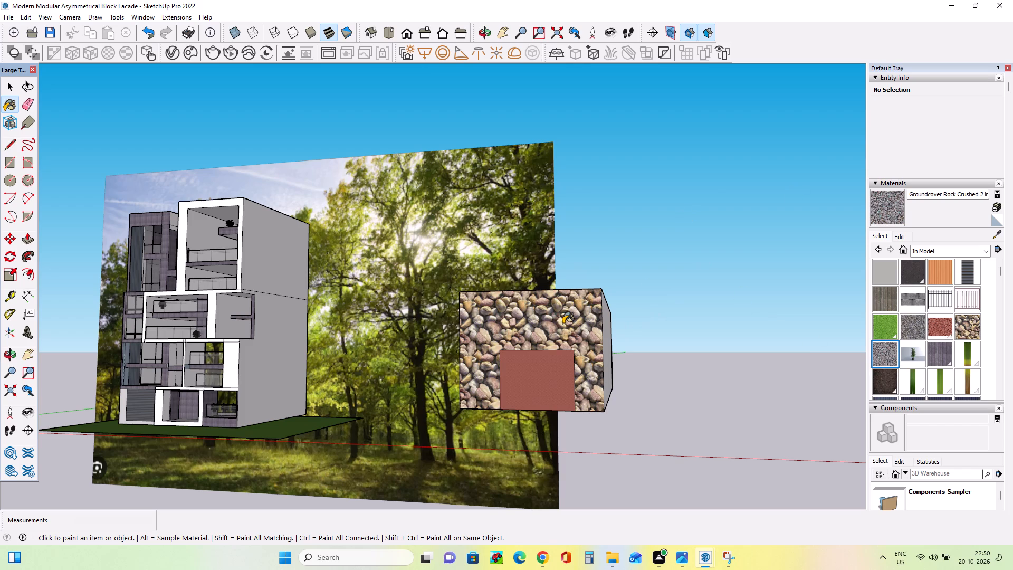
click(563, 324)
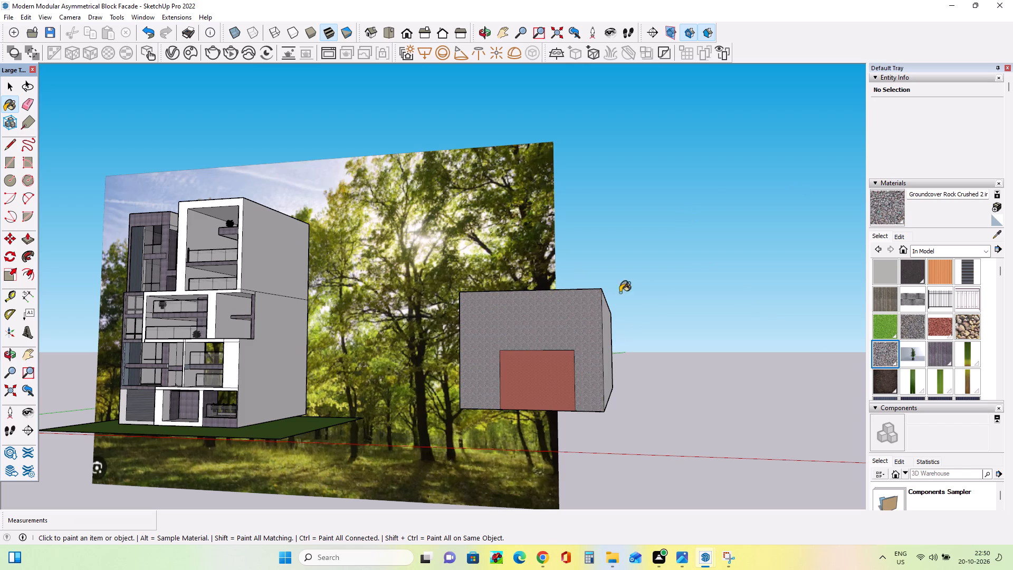
Create a new material from the crushed rock texture sized 15' by 15' and paint the box's front wall with it.
click(995, 206)
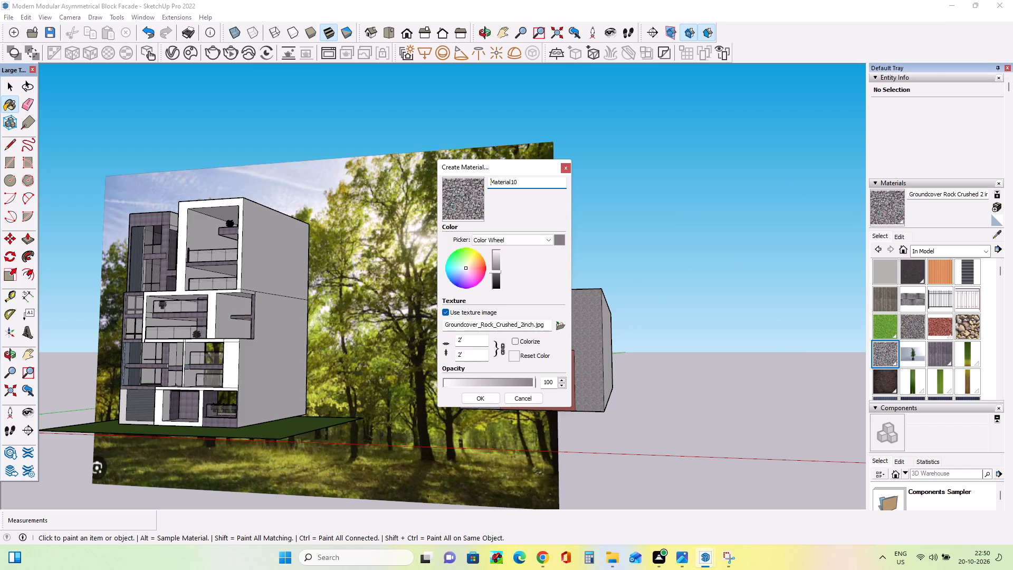
click(474, 344)
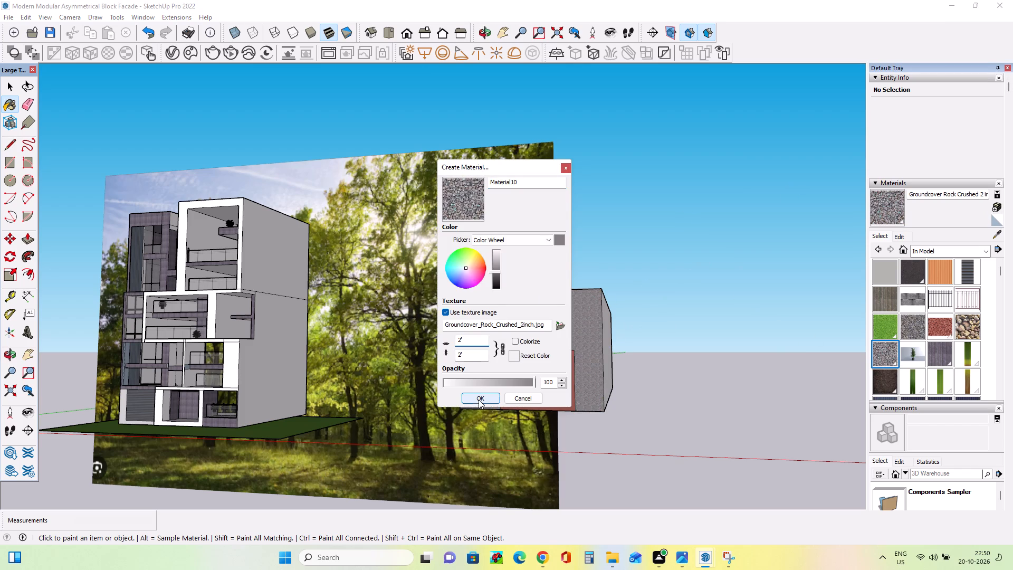
key(BackSpace)
key(BackSpace)
text(15')
key(Return)
click(492, 396)
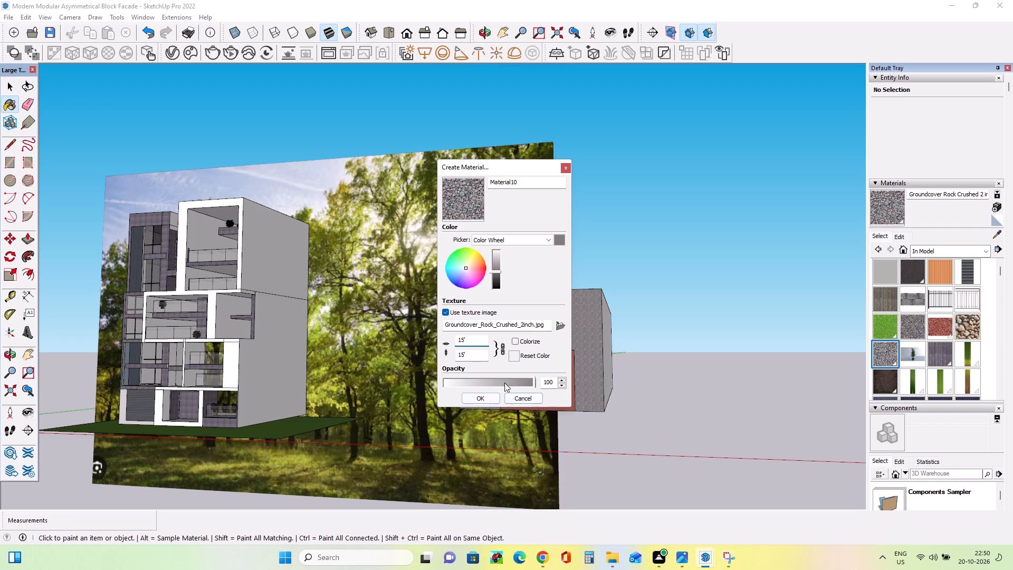
click(561, 321)
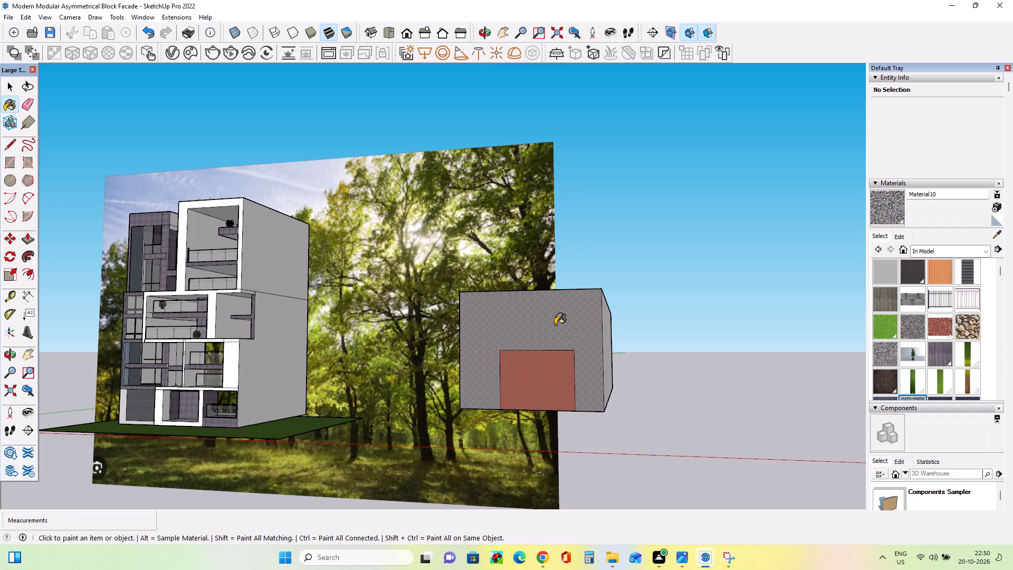
Examine the enlarged crushed rock texture on the box's front wall from close up and from a distance.
scroll(524, 329, up, 11)
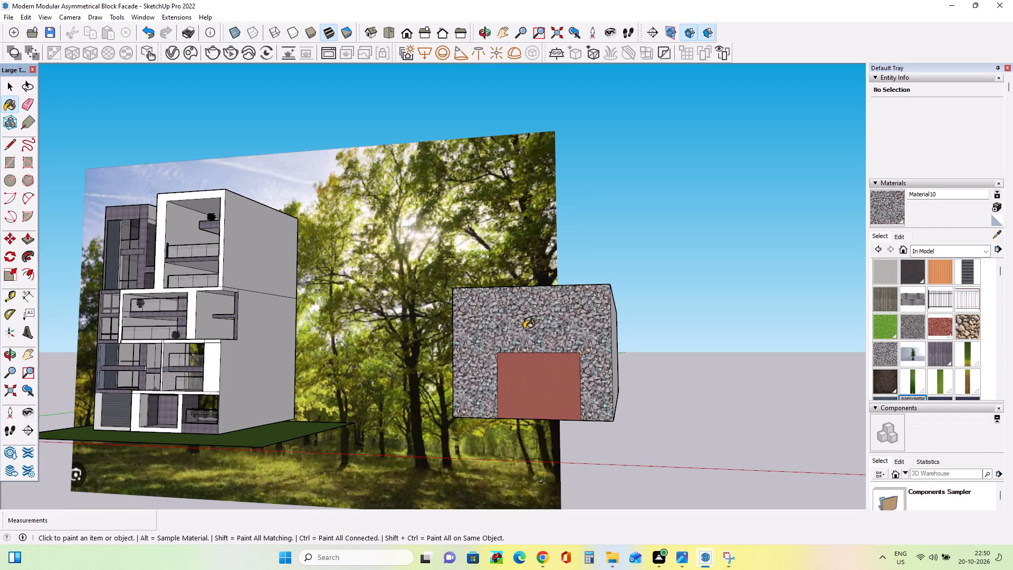
scroll(524, 329, up, 20)
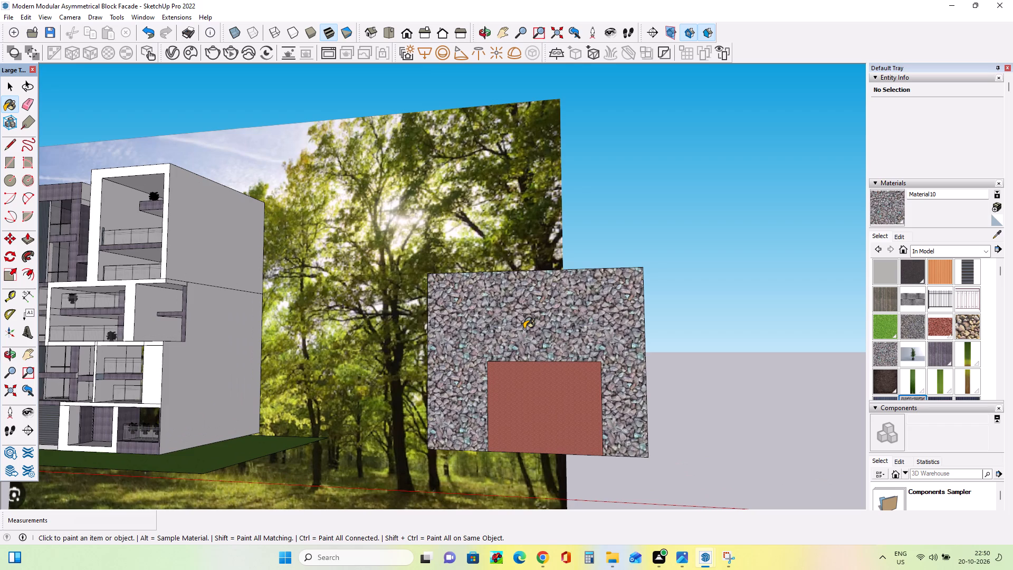
scroll(524, 329, up, 17)
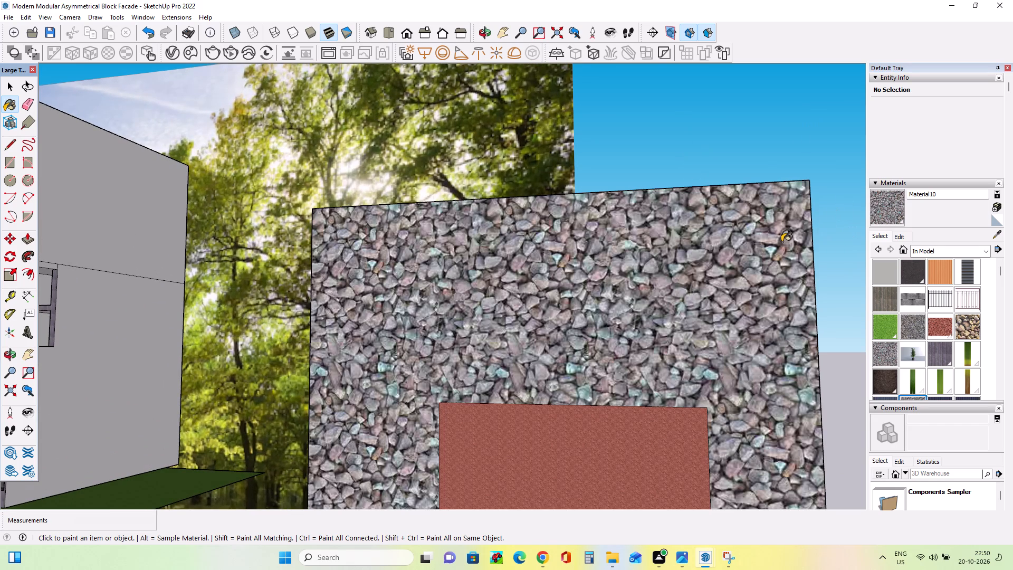
scroll(717, 225, down, 11)
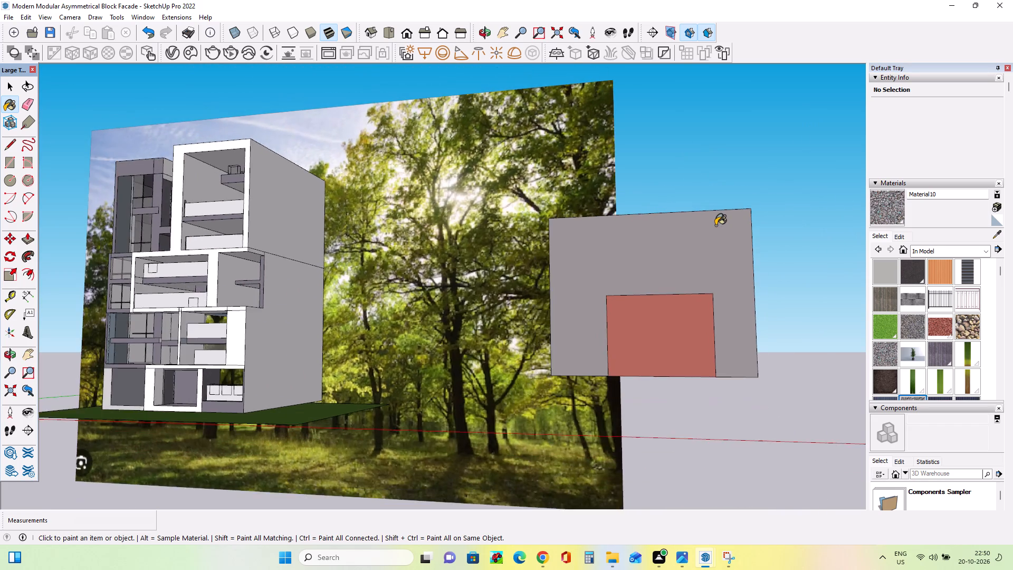
scroll(717, 221, down, 8)
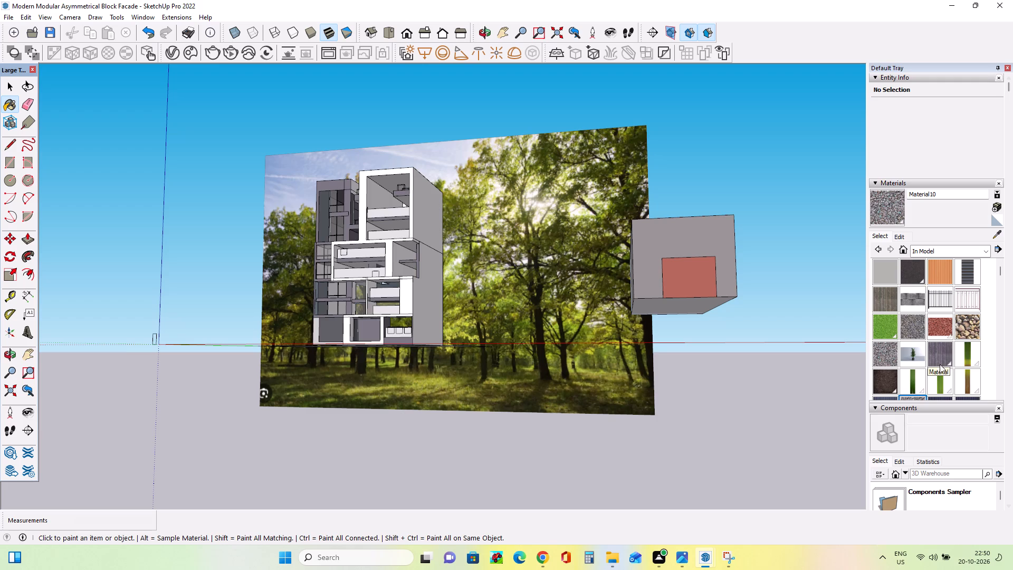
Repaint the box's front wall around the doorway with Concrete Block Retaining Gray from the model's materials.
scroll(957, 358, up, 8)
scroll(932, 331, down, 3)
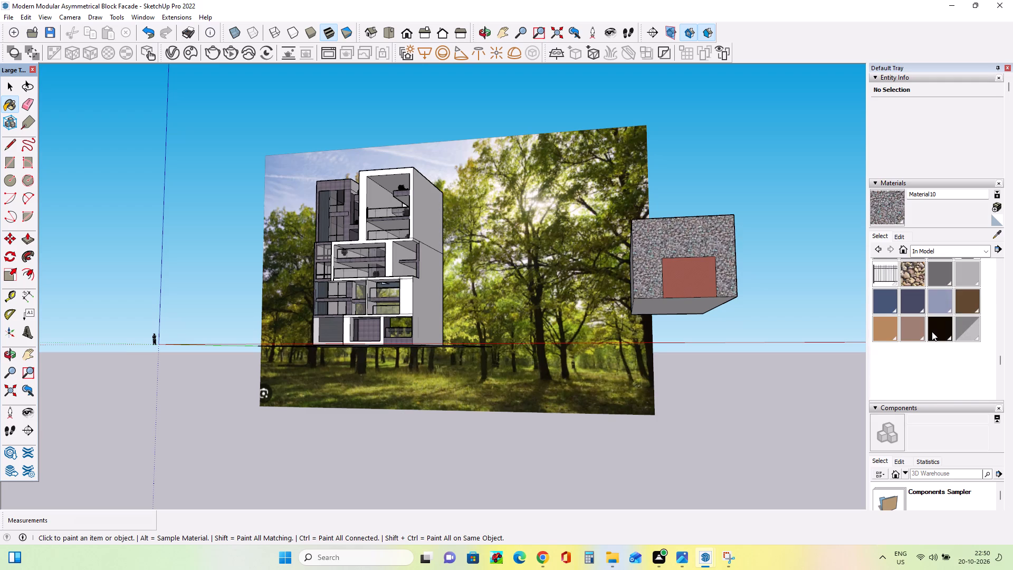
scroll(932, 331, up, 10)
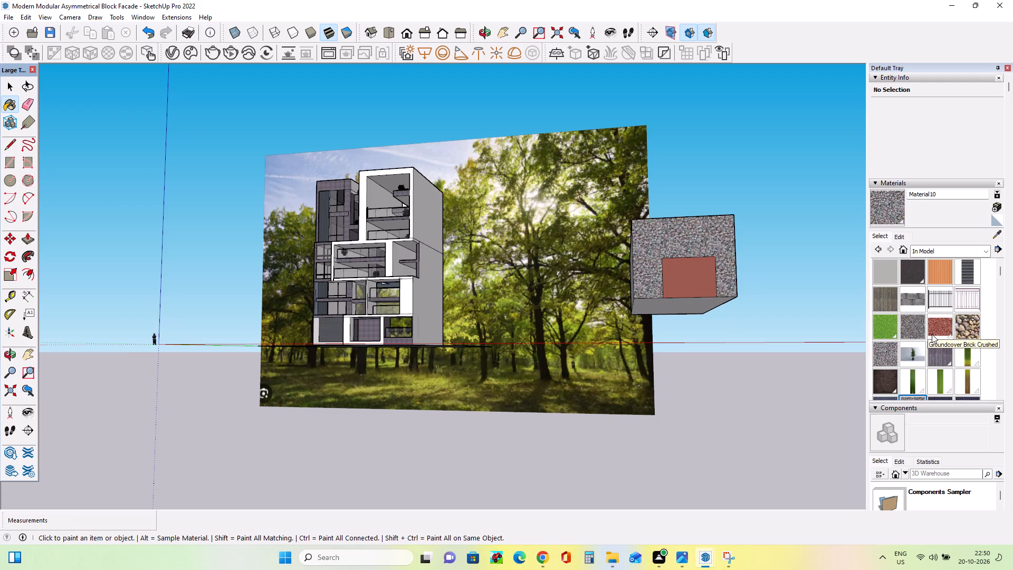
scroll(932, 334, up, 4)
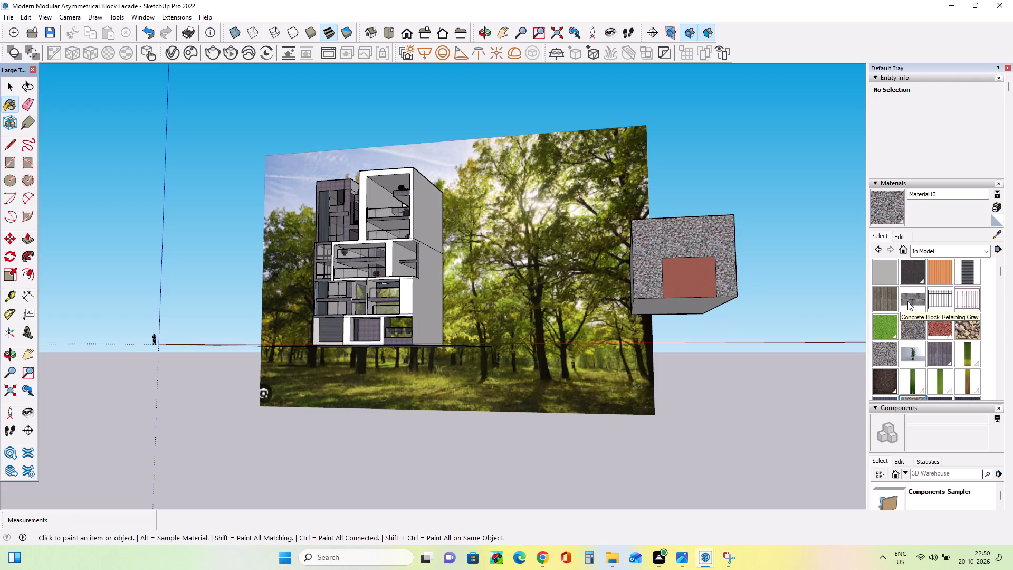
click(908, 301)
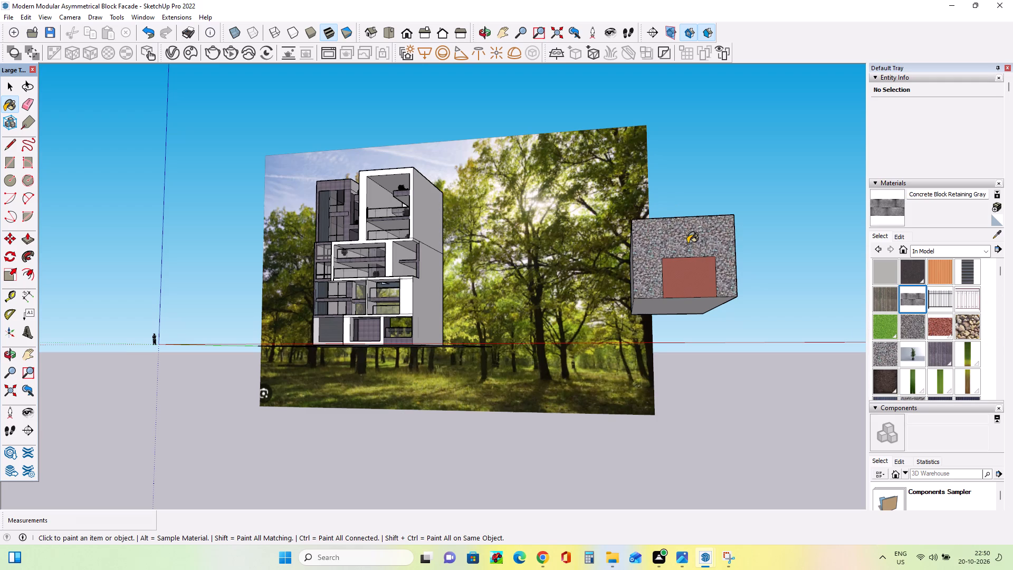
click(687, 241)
Create a new material from the concrete block texture sized 10' by 5' and paint the box's front wall with it.
scroll(750, 242, up, 4)
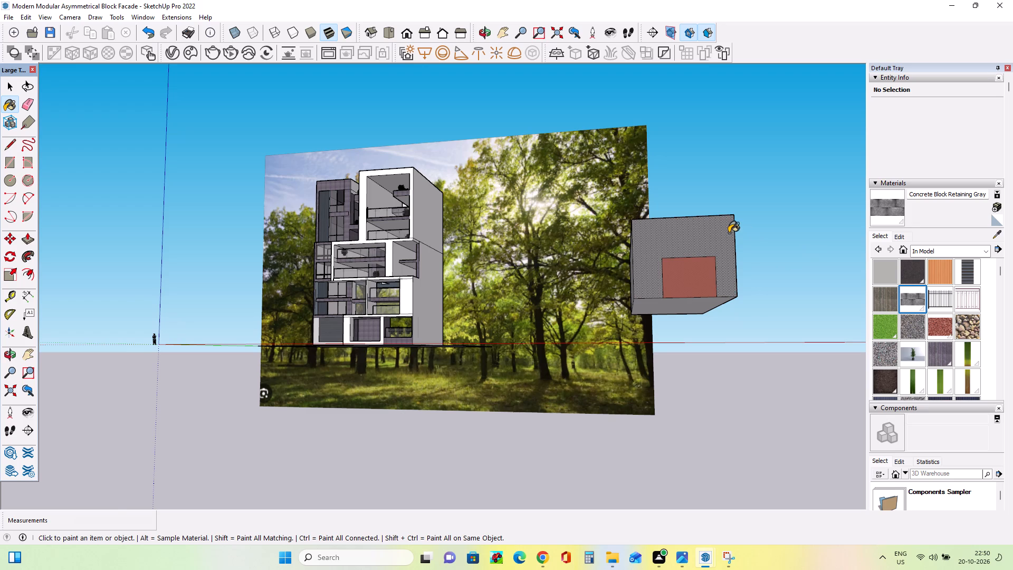
scroll(729, 233, up, 19)
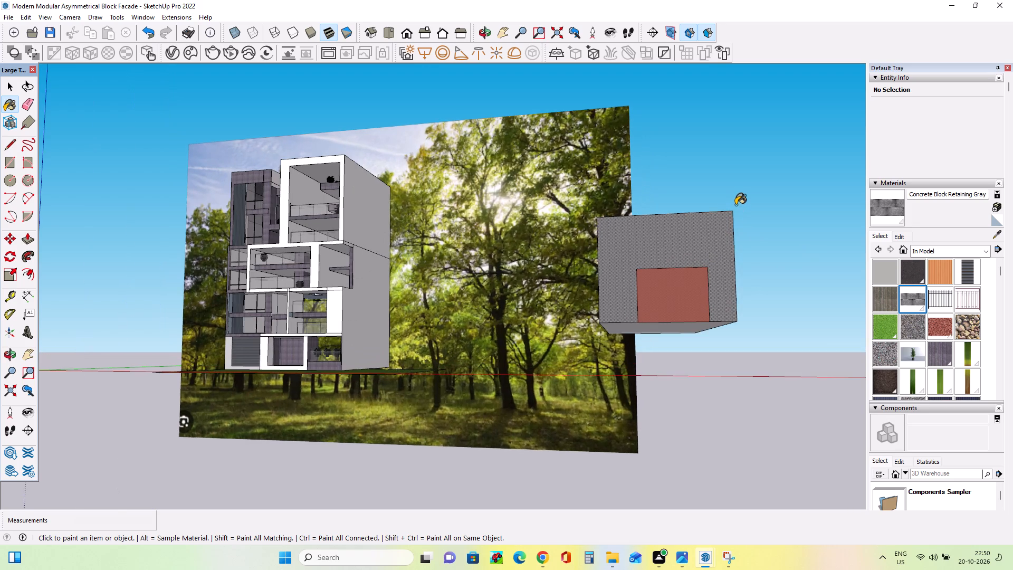
scroll(735, 204, up, 9)
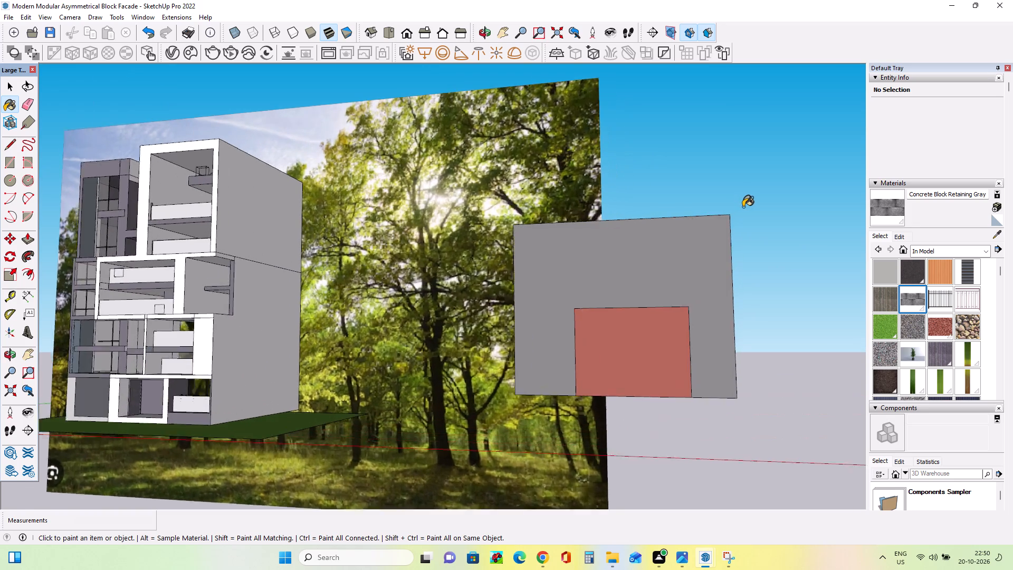
scroll(743, 207, up, 3)
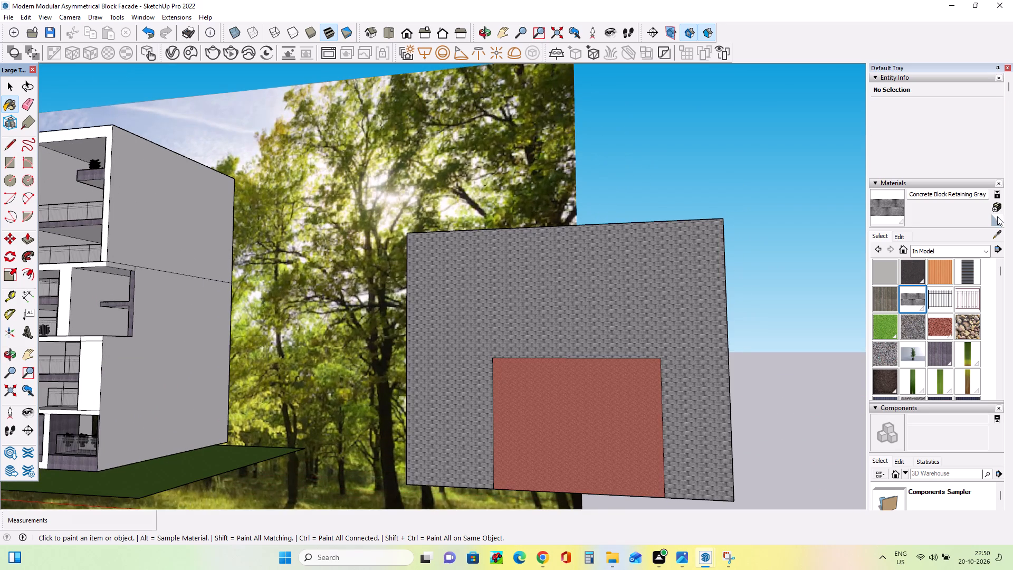
click(995, 211)
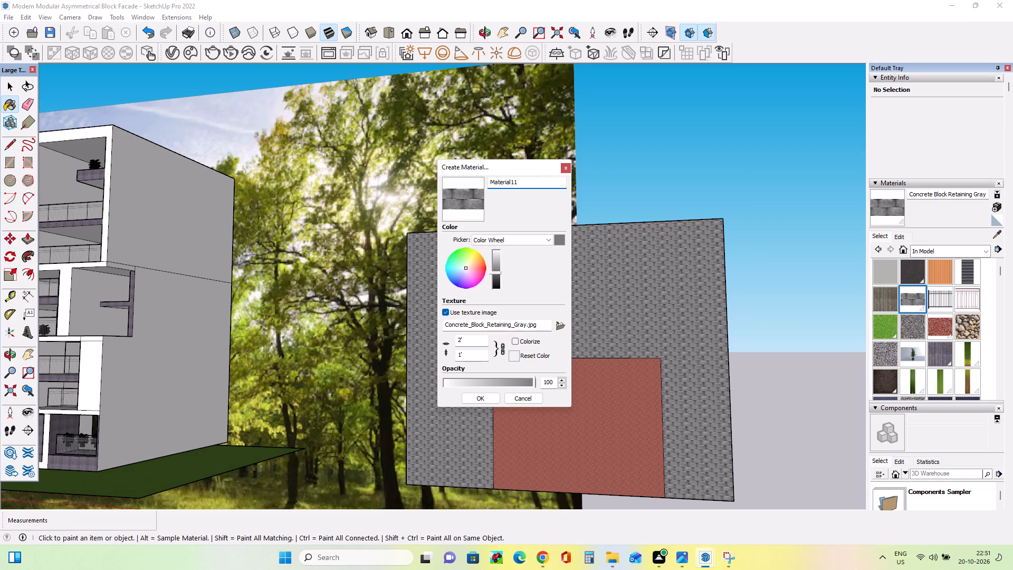
click(485, 343)
key(BackSpace)
key(BackSpace)
key(BackSpace)
text(10')
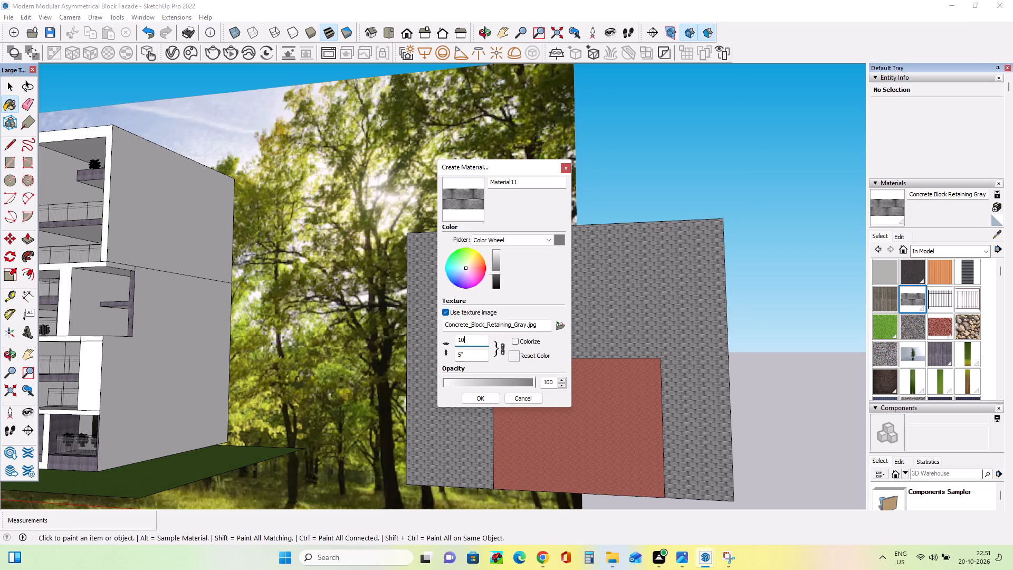
click(469, 400)
click(625, 283)
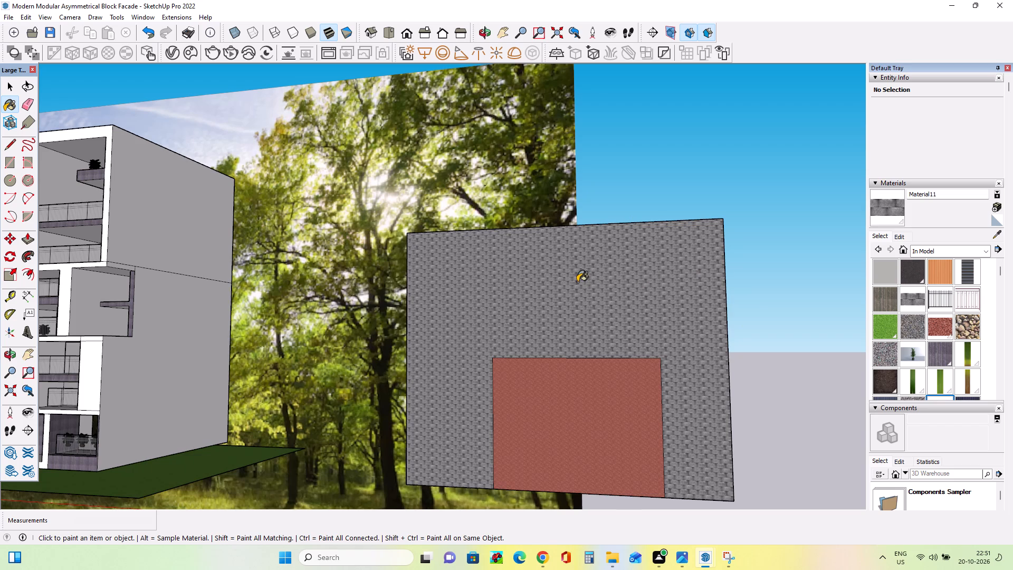
Examine the enlarged concrete block texture on the box's front wall from farther away.
scroll(653, 293, down, 2)
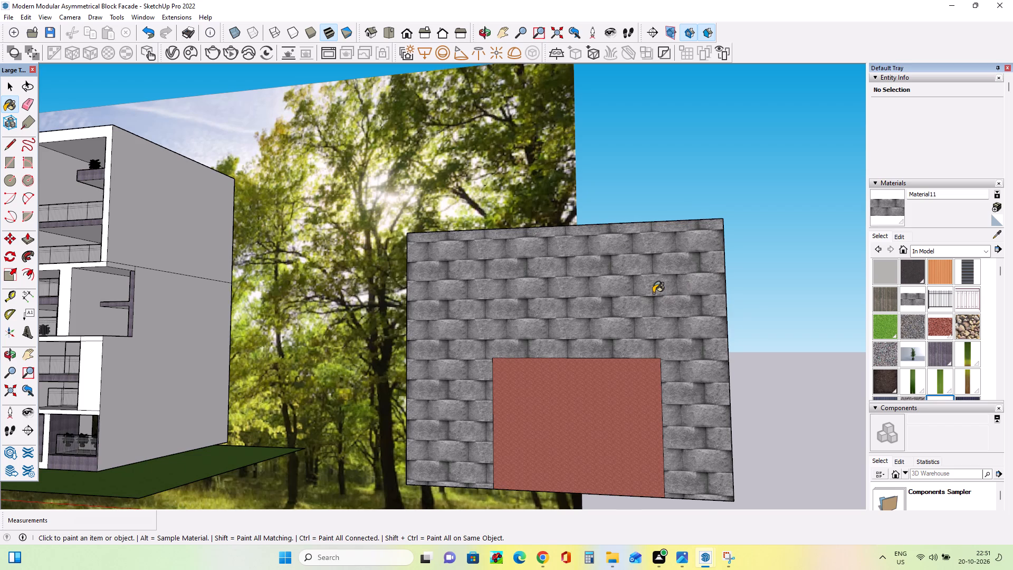
scroll(653, 293, down, 18)
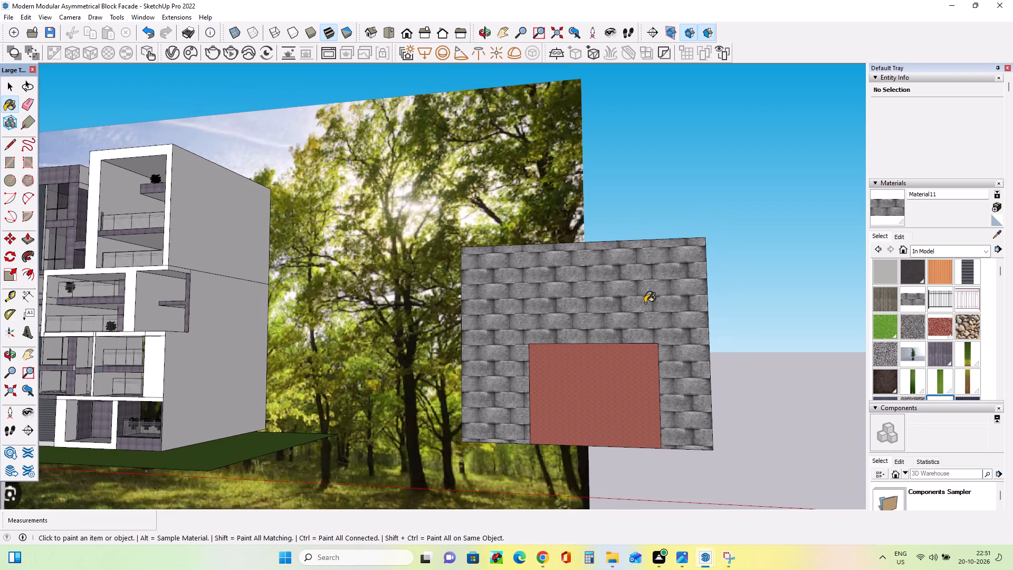
scroll(645, 303, down, 7)
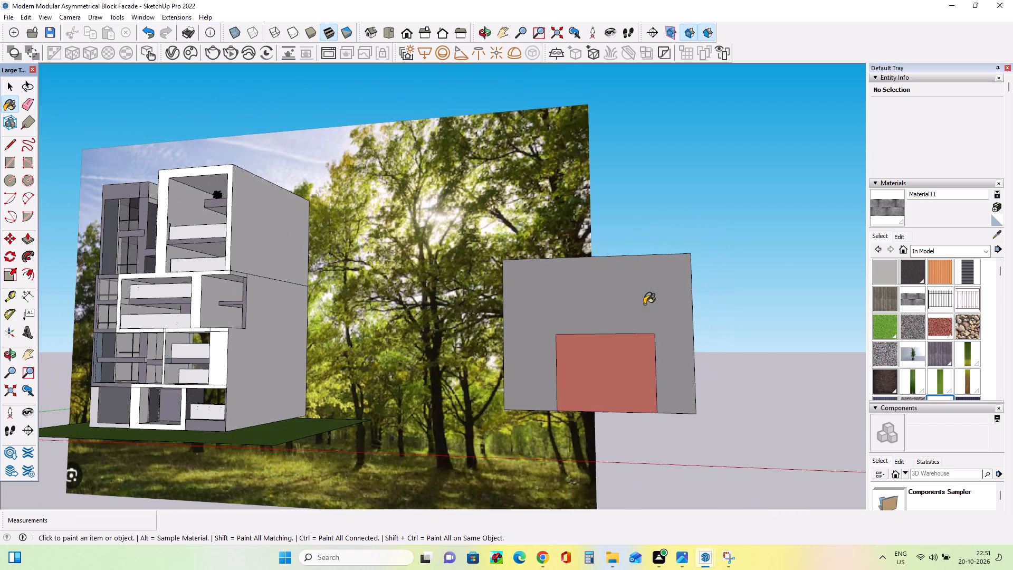
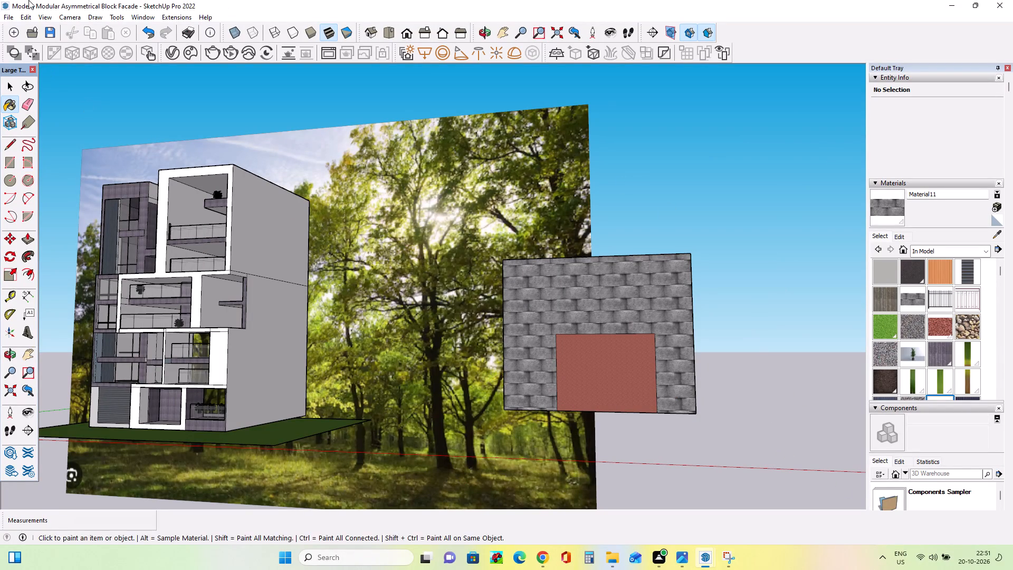
Draw a doorway rectangle about 7' 11" by 9' 8" at the bottom edge of the red panel on the box's front wall.
click(11, 165)
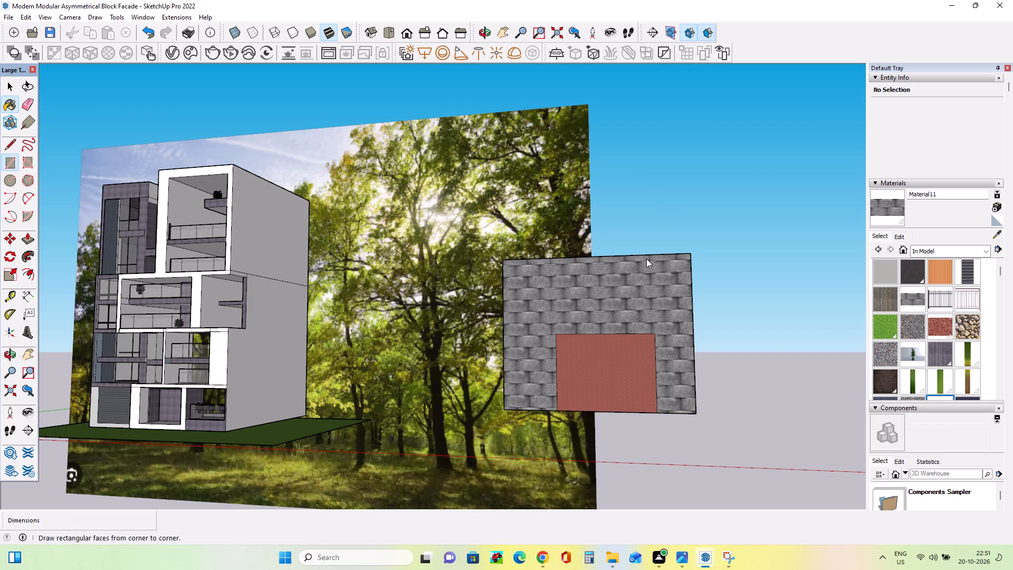
click(592, 414)
click(632, 364)
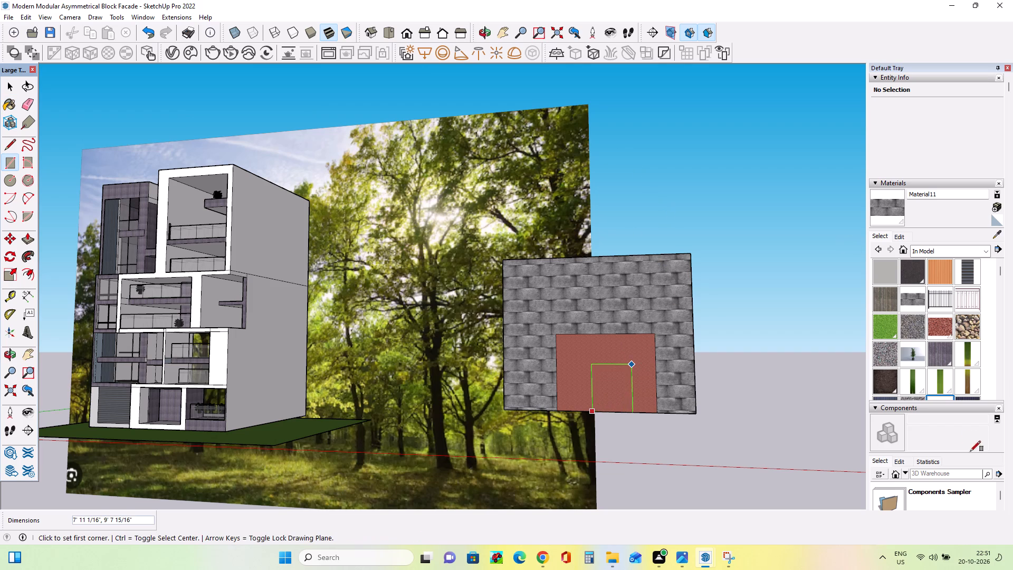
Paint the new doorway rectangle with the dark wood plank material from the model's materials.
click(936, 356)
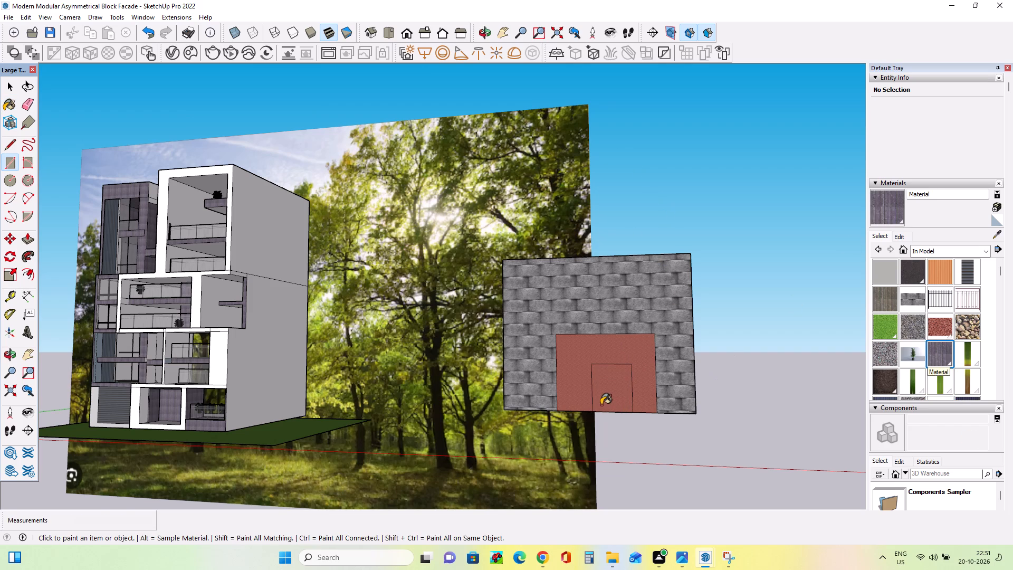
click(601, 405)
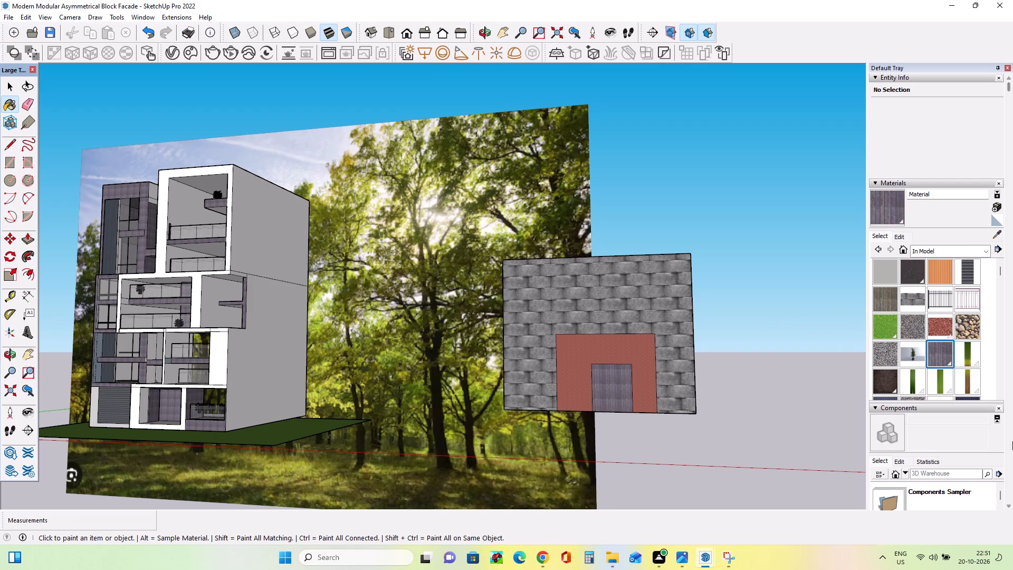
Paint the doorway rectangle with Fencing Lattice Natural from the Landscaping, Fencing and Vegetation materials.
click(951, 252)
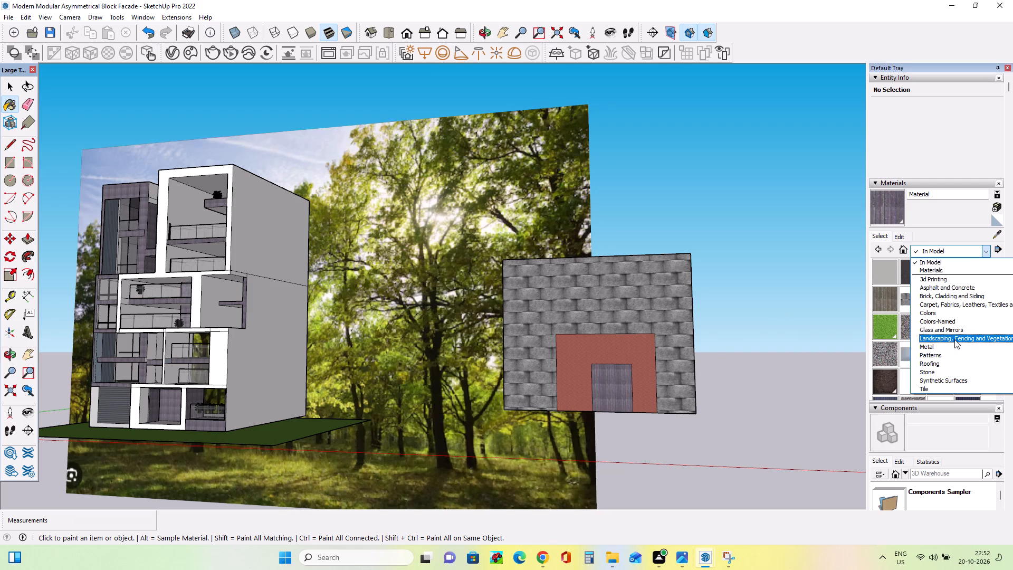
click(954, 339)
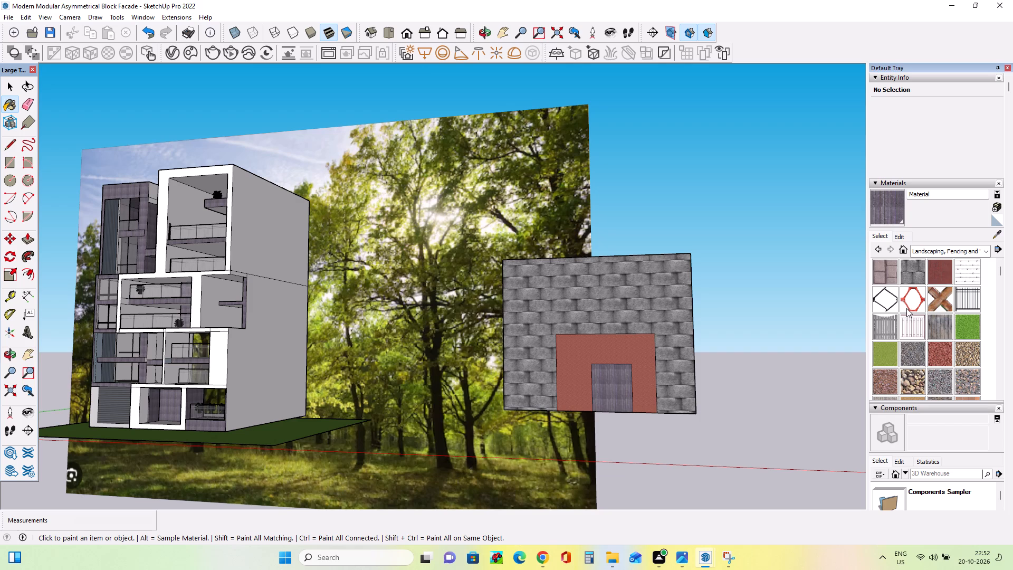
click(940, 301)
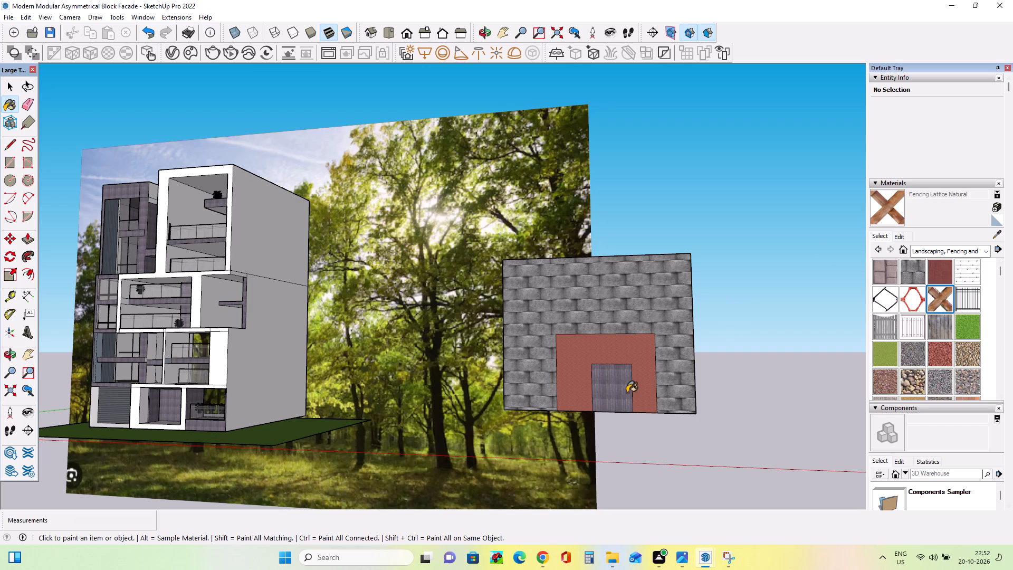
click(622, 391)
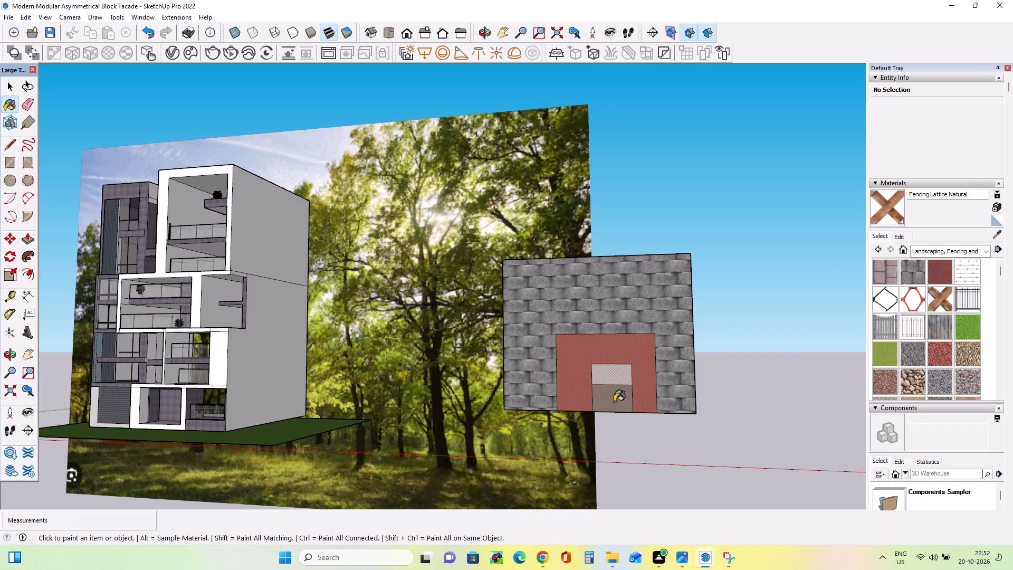
Examine the see-through lattice texture on the doorway rectangle from close up.
scroll(614, 396, up, 13)
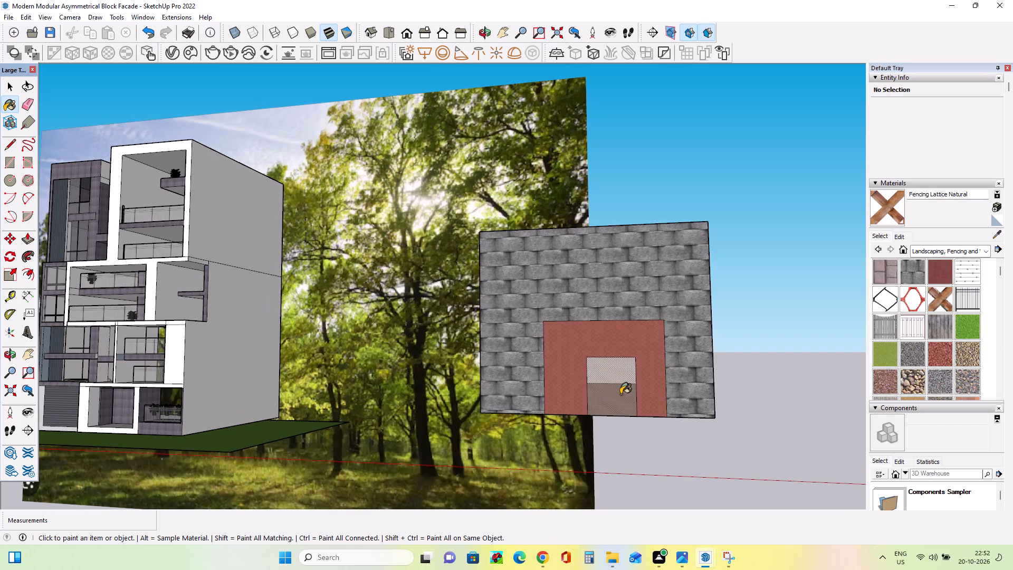
scroll(620, 394, up, 19)
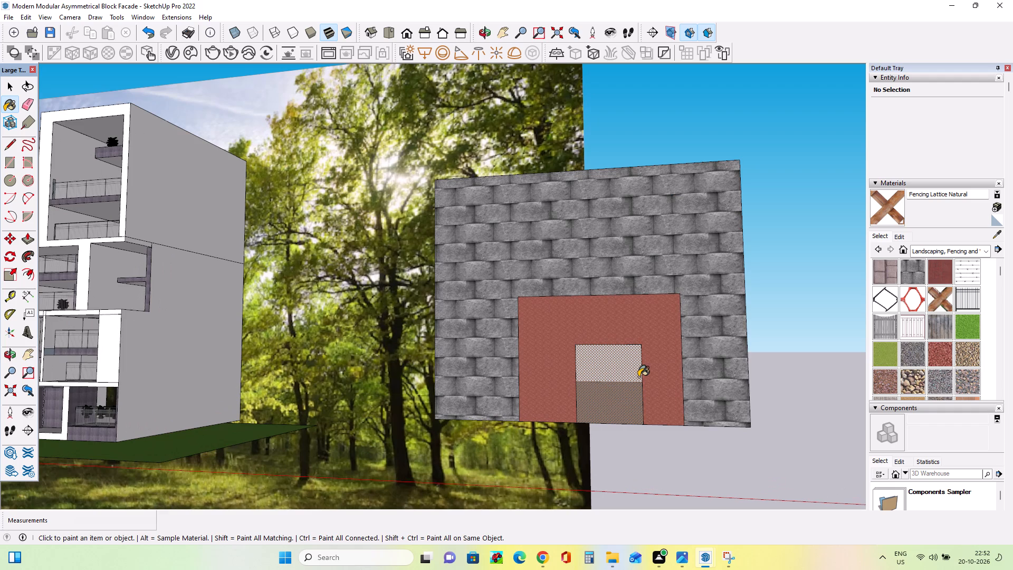
scroll(638, 377, up, 14)
scroll(641, 335, up, 8)
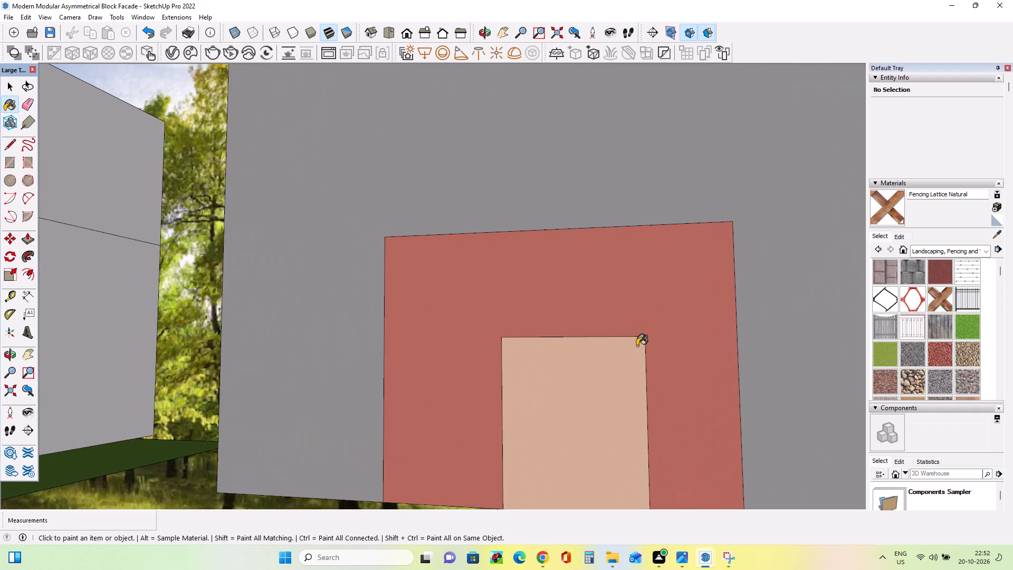
scroll(637, 346, up, 3)
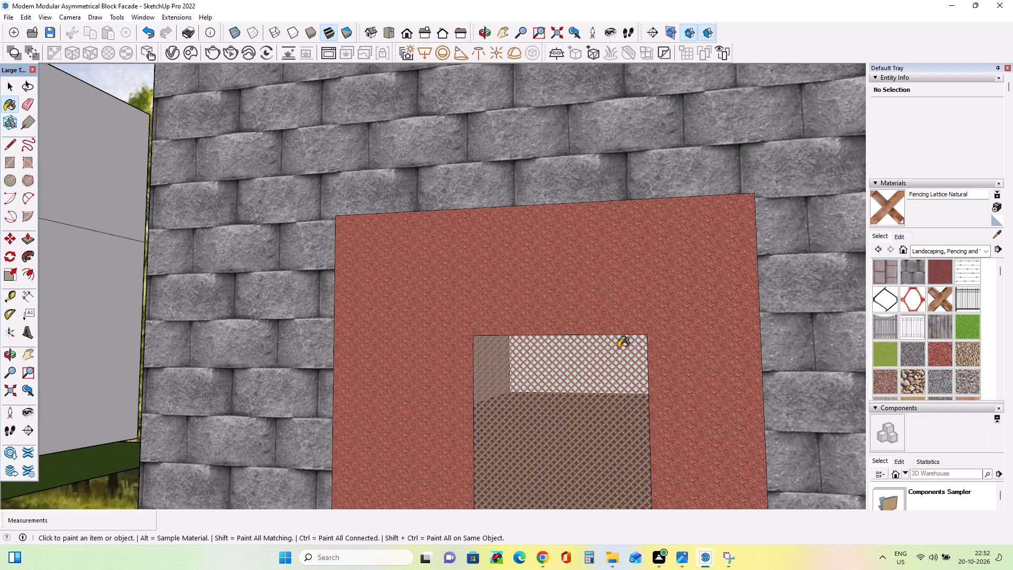
scroll(574, 397, up, 4)
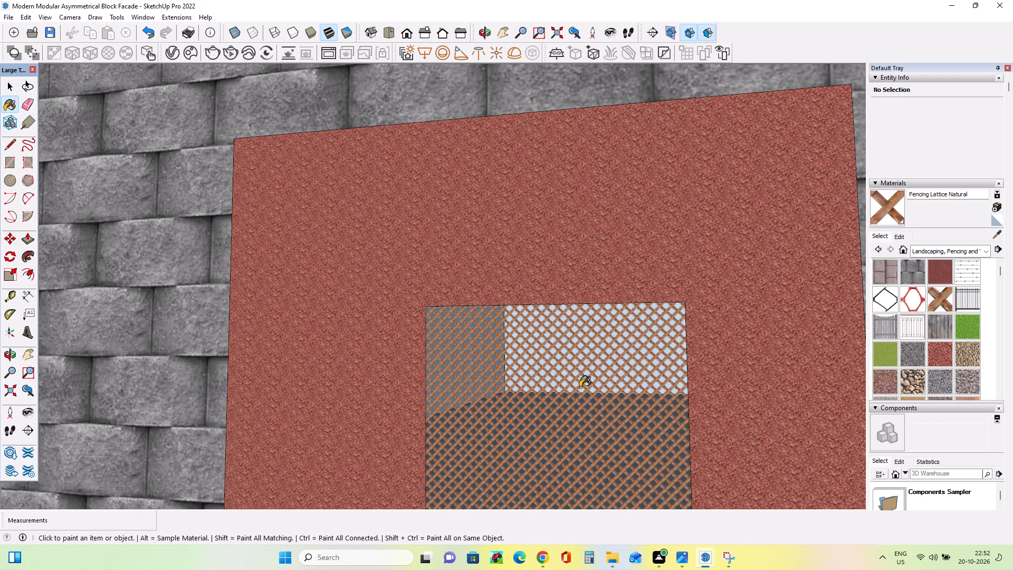
scroll(580, 387, up, 3)
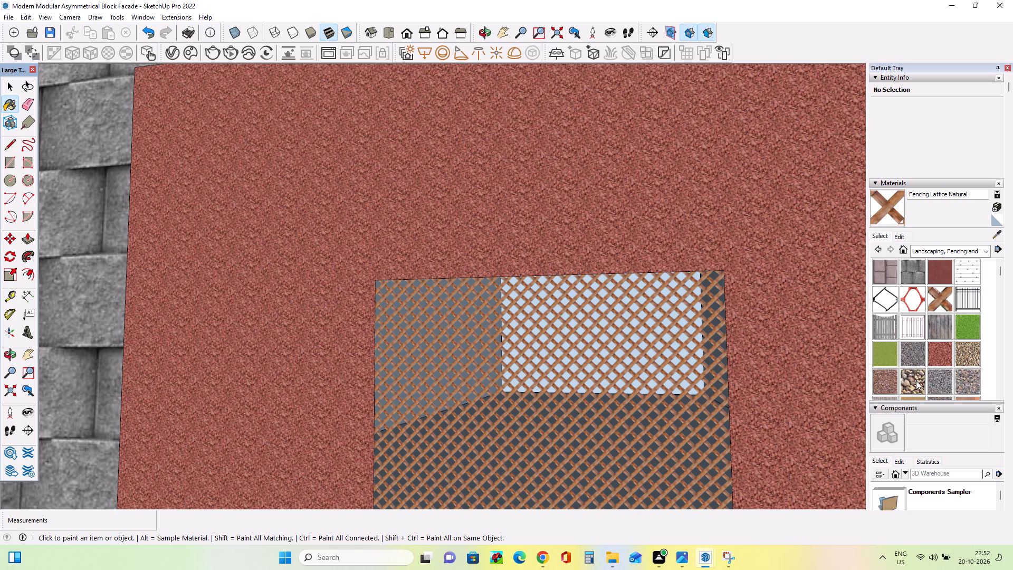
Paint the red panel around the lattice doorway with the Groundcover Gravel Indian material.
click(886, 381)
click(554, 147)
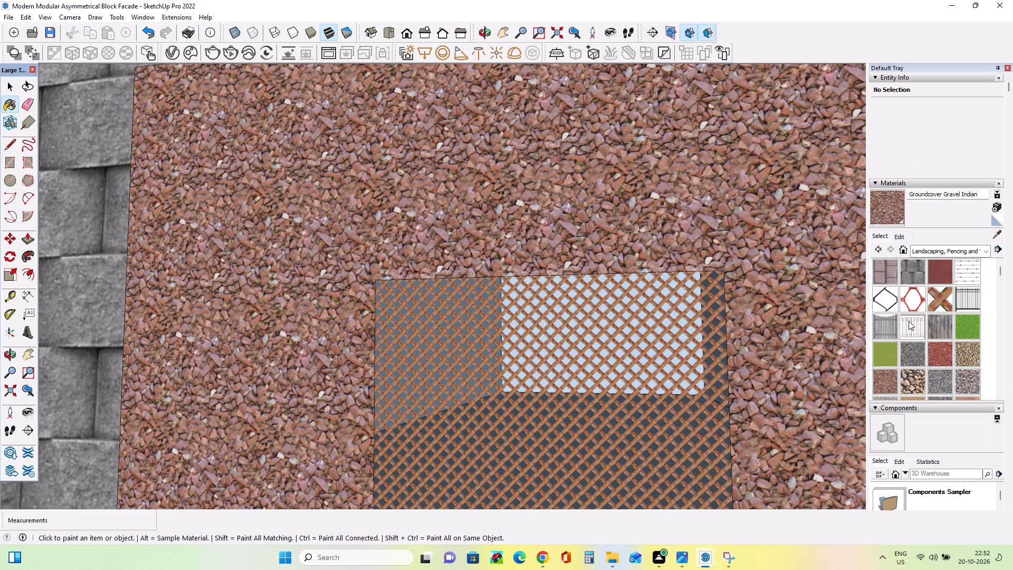
Repaint the panel around the lattice doorway with Groundcover Bark Chips.
click(907, 357)
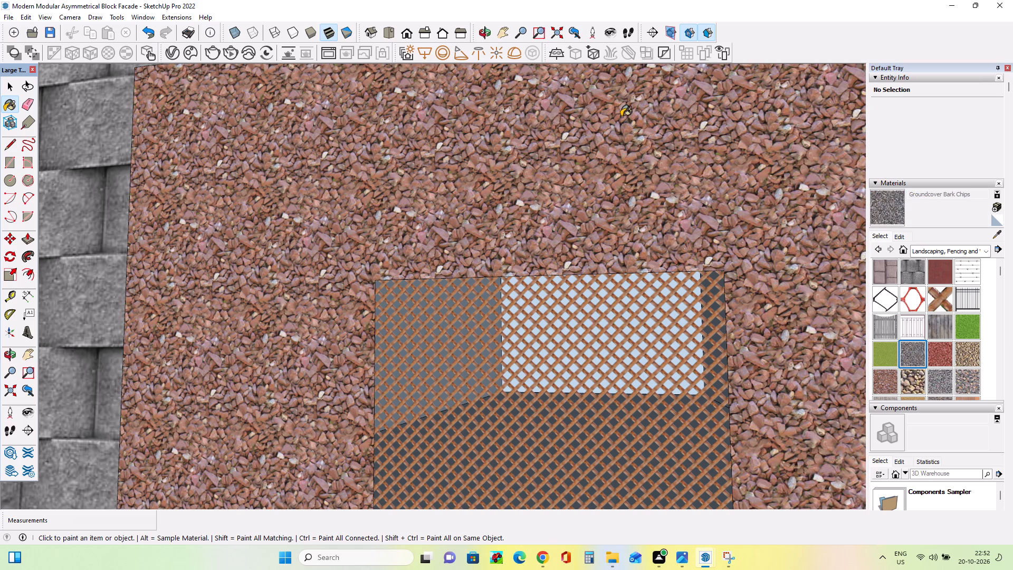
click(621, 117)
Examine the bark chips texture above the doorway from close up.
scroll(693, 199, up, 5)
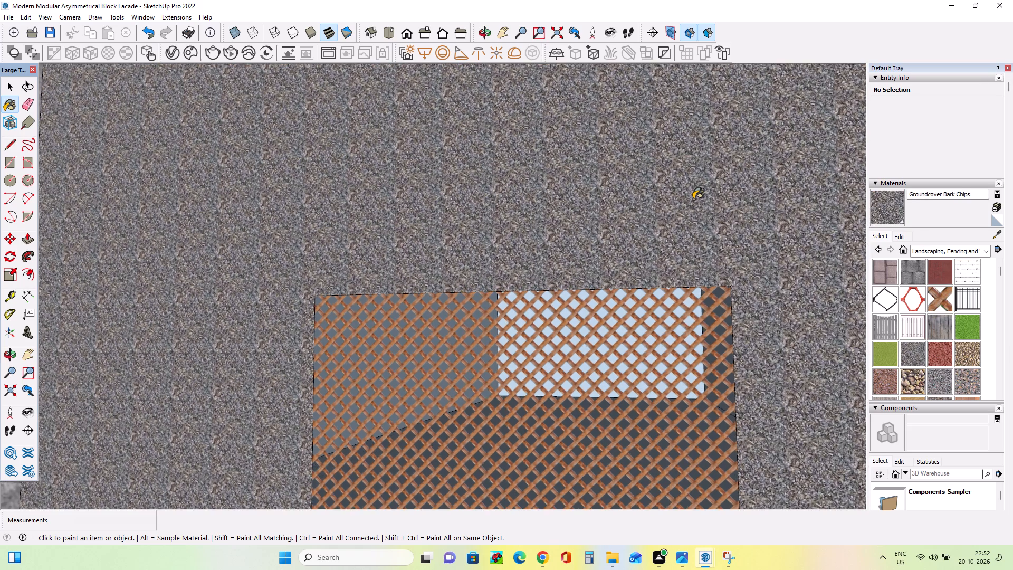
scroll(693, 199, up, 18)
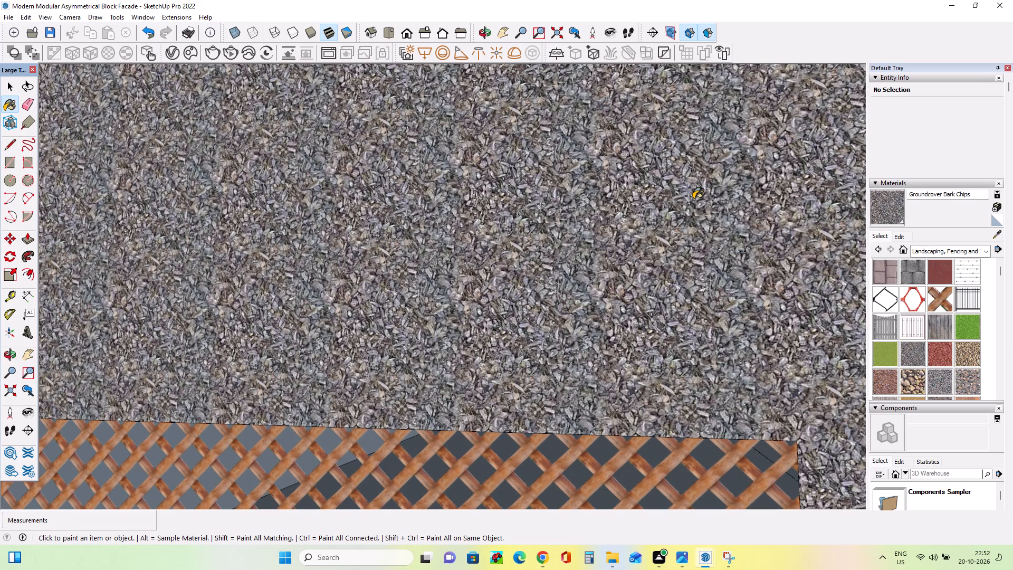
scroll(693, 199, up, 7)
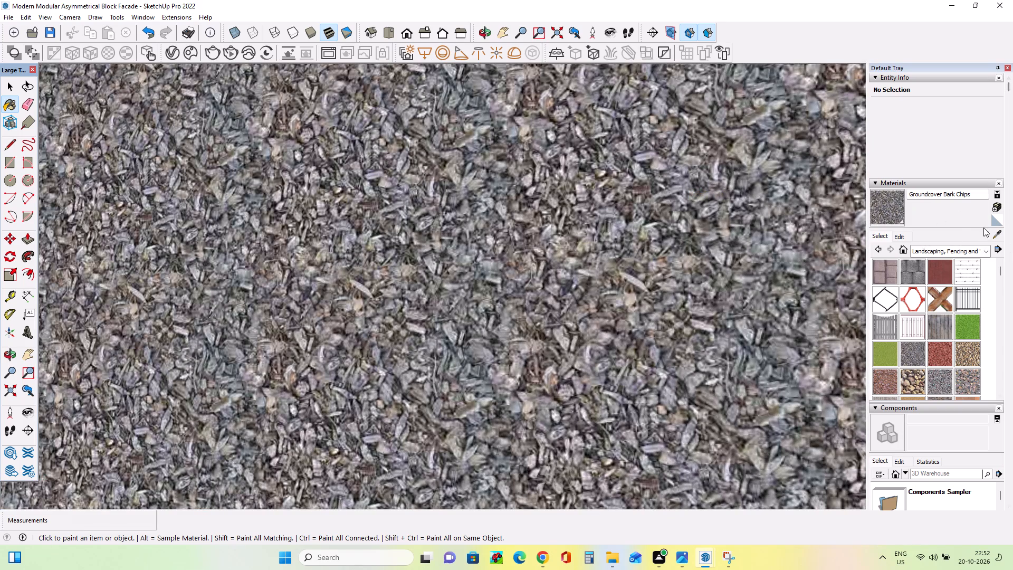
Create a new material from the bark chips texture sized 10' by 10' and paint the panel around the doorway with it.
click(993, 205)
click(473, 341)
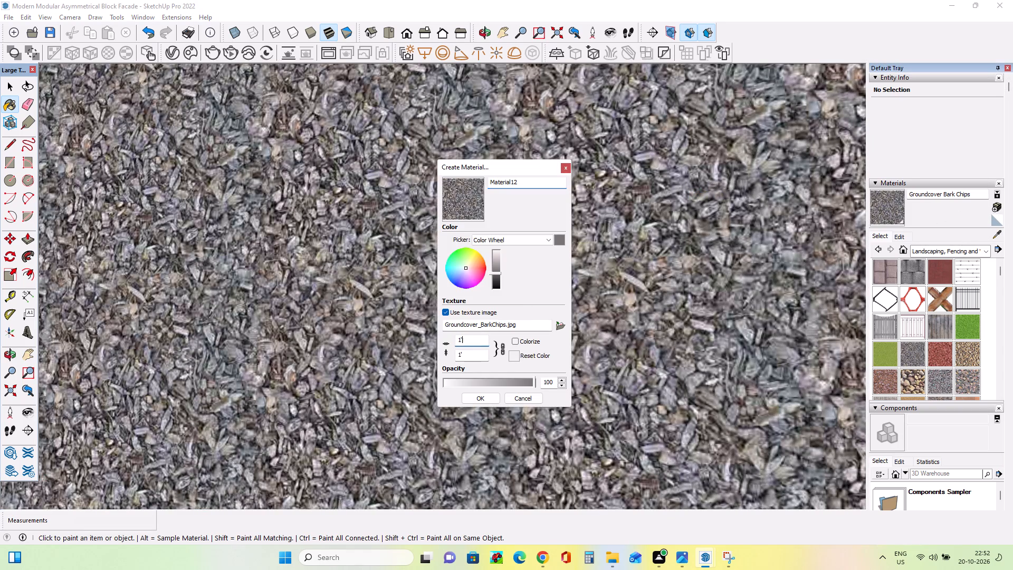
key(BackSpace)
key(BackSpace)
text(10')
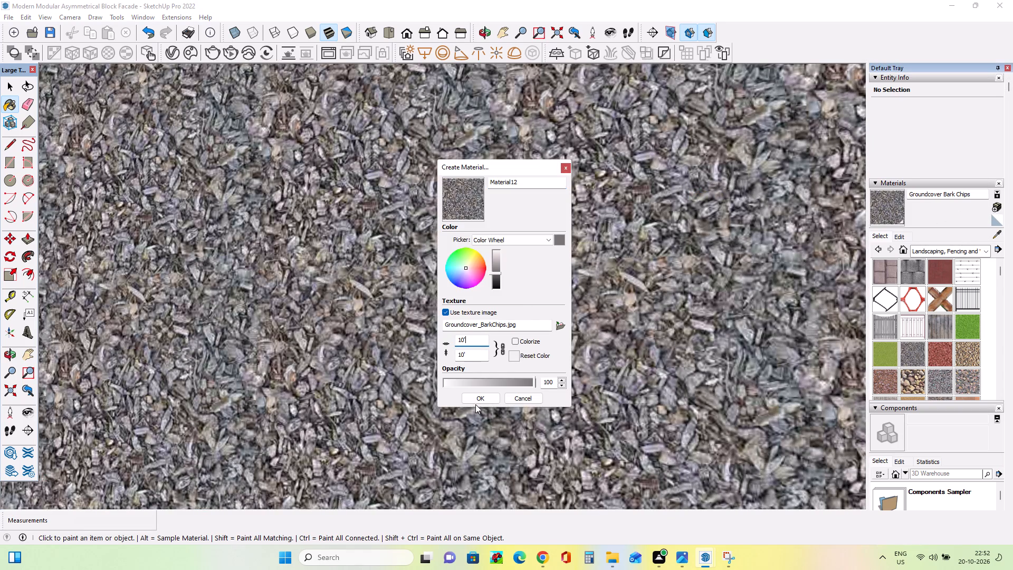
click(476, 401)
click(606, 282)
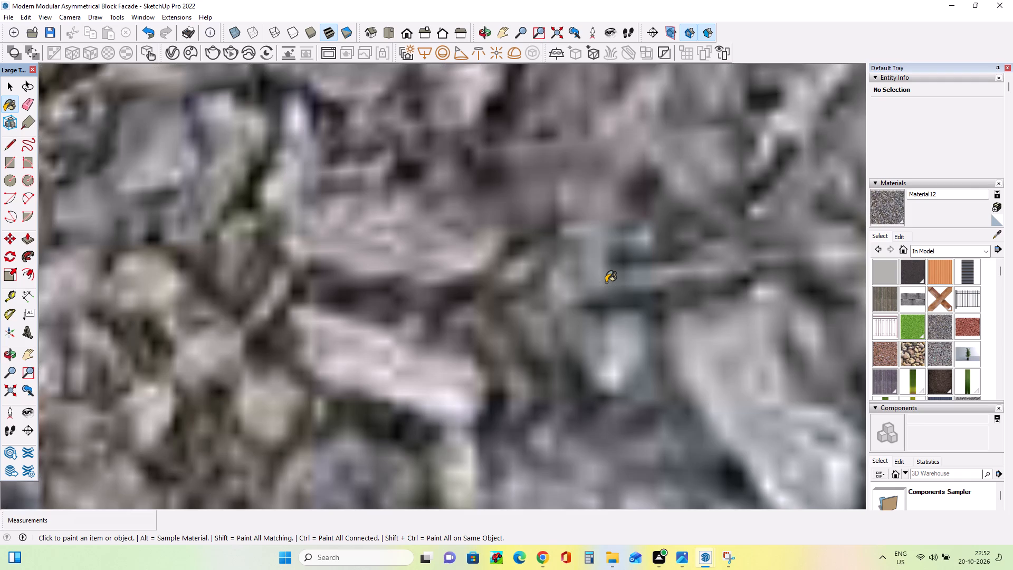
Examine the enlarged bark chips texture around the doorway from farther away and straight on.
scroll(606, 282, down, 7)
scroll(606, 282, up, 1)
scroll(606, 282, down, 18)
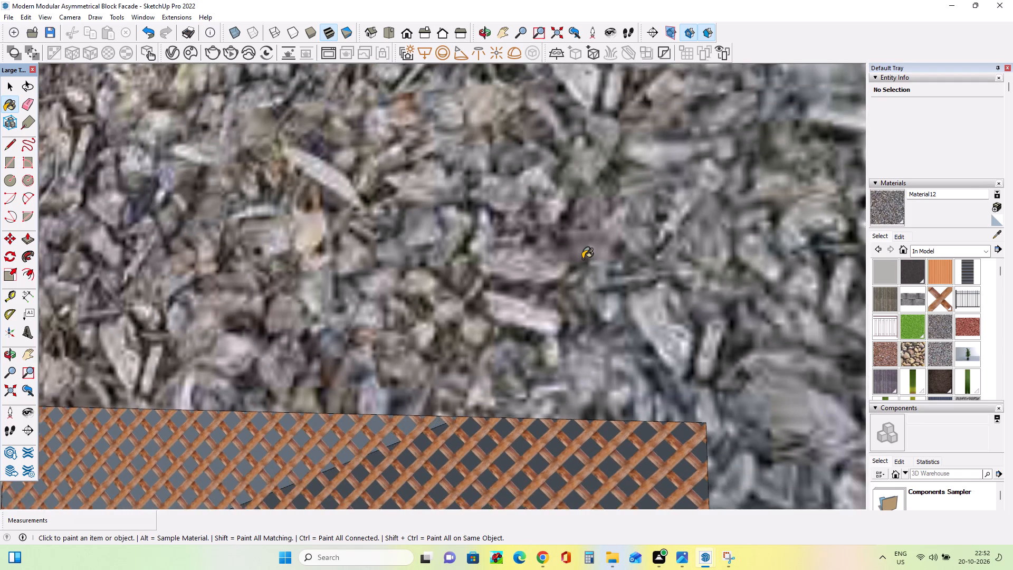
scroll(582, 259, down, 16)
scroll(582, 259, down, 6)
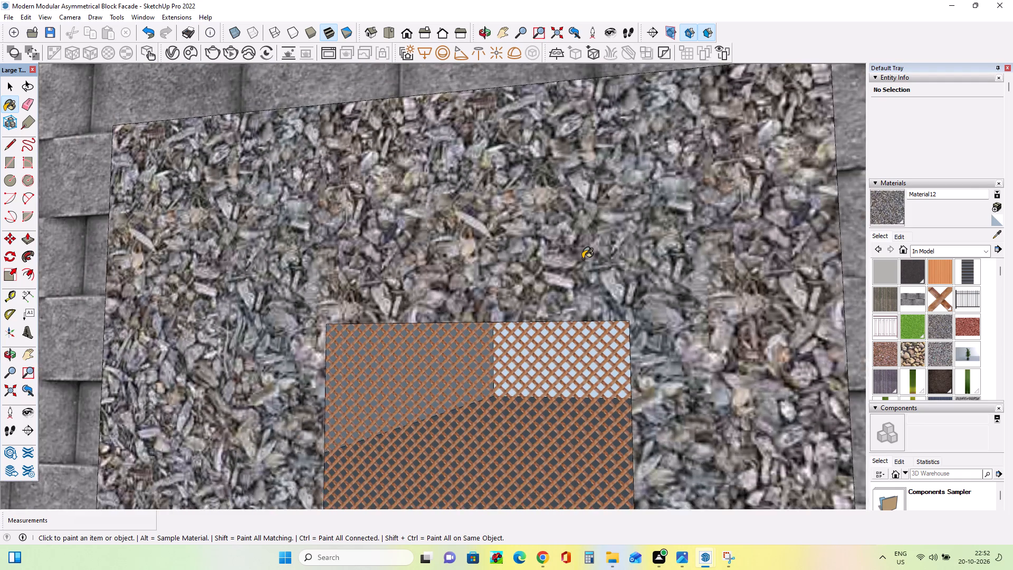
scroll(582, 259, down, 14)
middle_drag(582, 259, 687, 273)
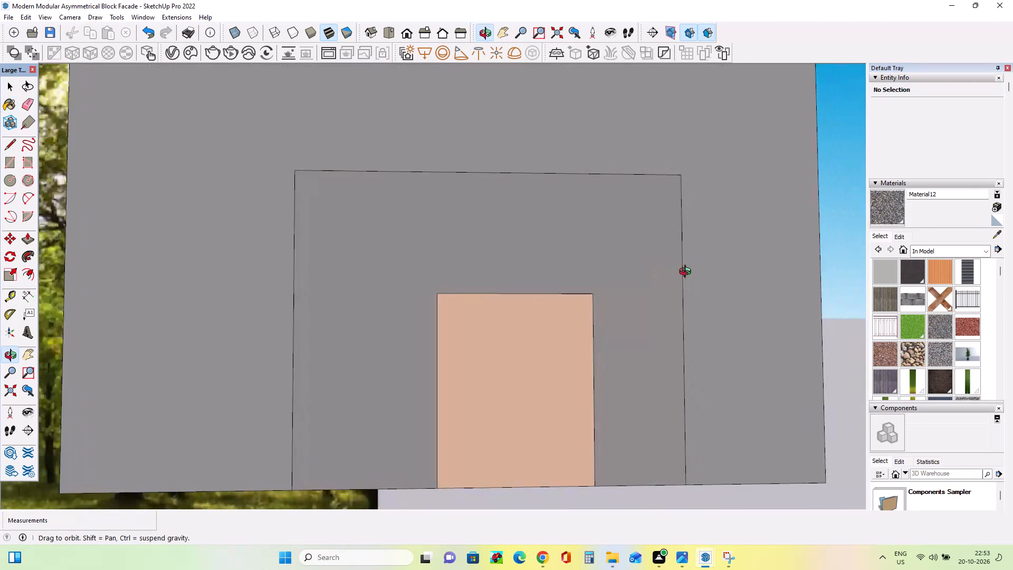
middle_drag(687, 273, 660, 295)
scroll(660, 295, down, 1)
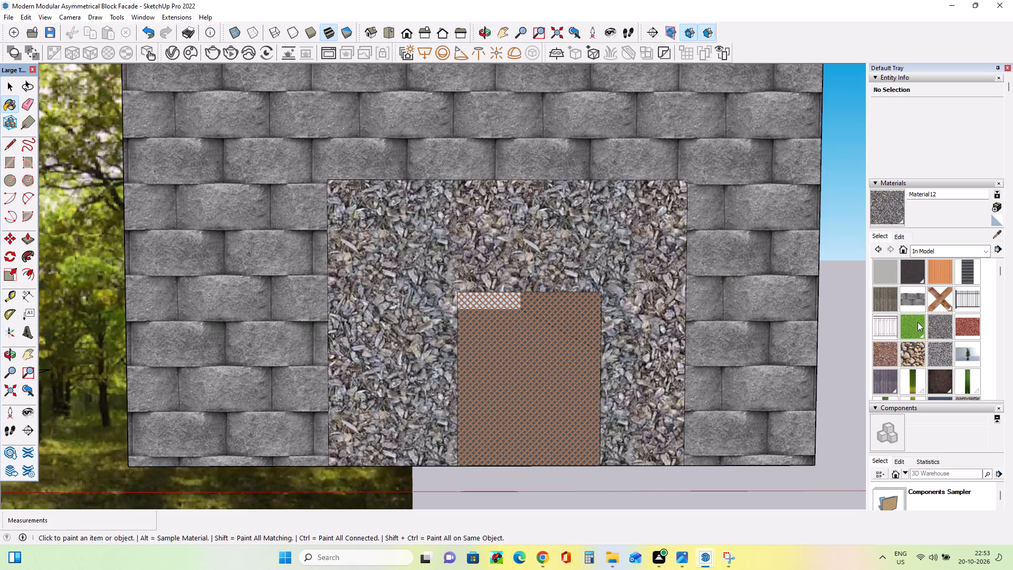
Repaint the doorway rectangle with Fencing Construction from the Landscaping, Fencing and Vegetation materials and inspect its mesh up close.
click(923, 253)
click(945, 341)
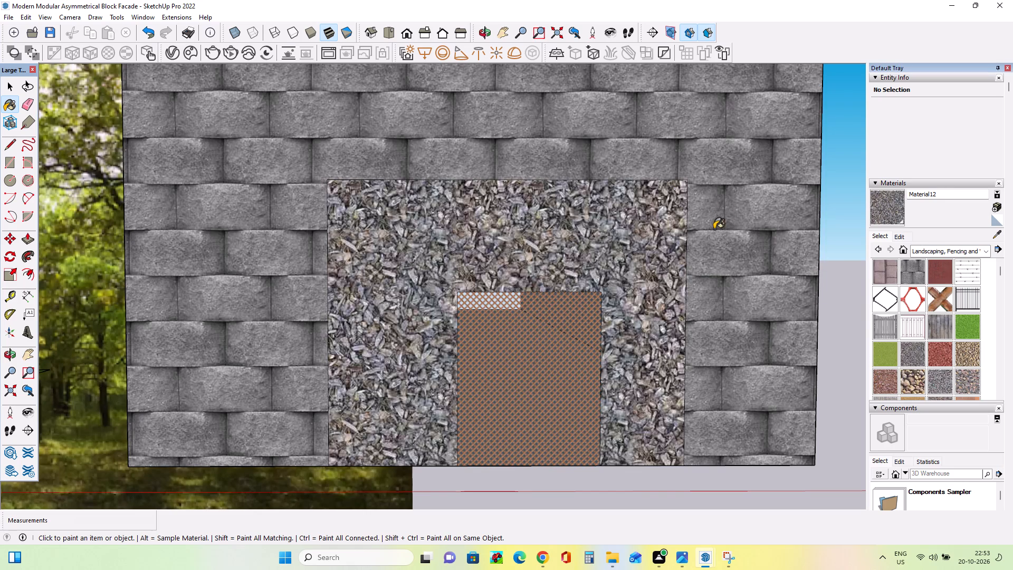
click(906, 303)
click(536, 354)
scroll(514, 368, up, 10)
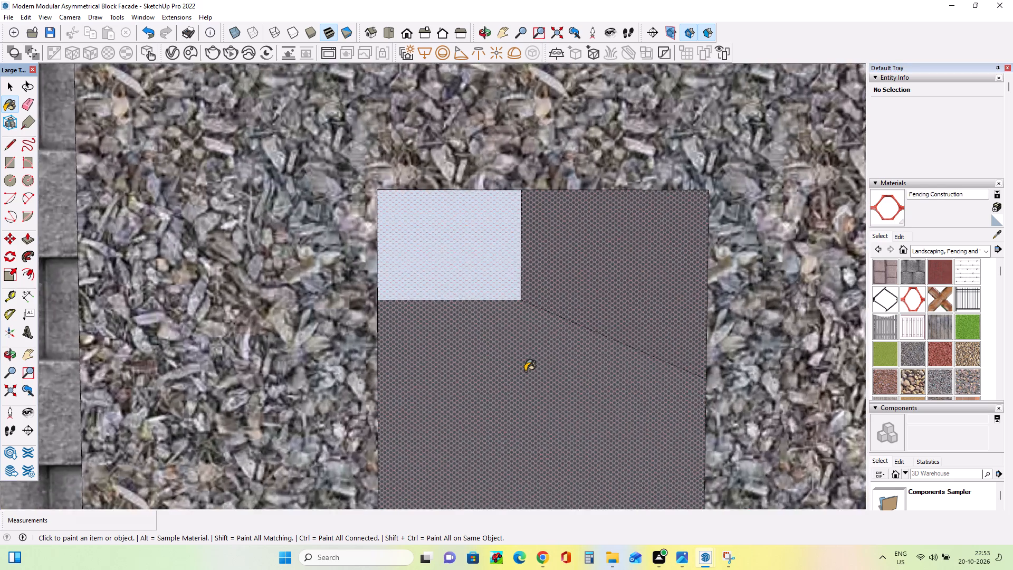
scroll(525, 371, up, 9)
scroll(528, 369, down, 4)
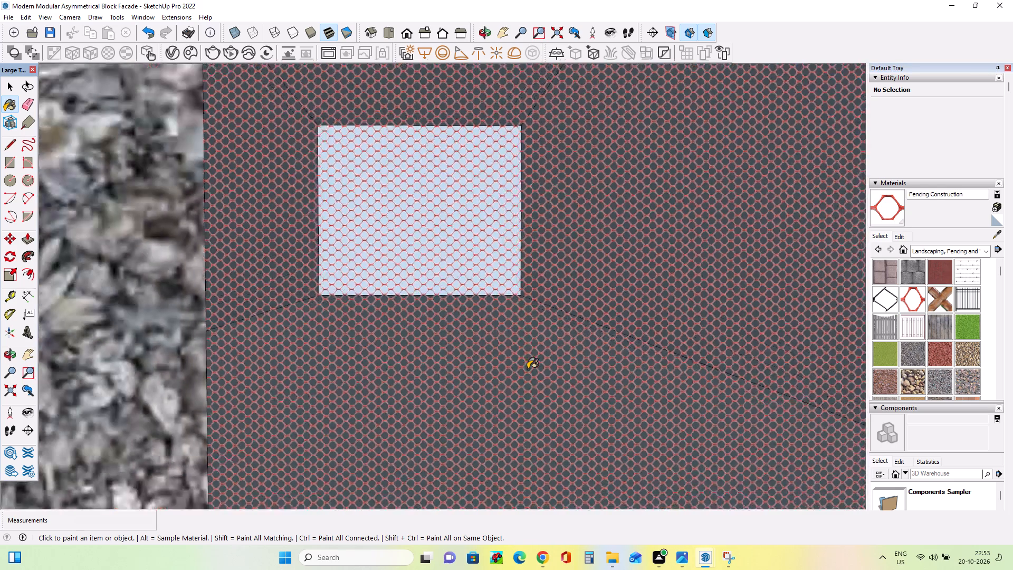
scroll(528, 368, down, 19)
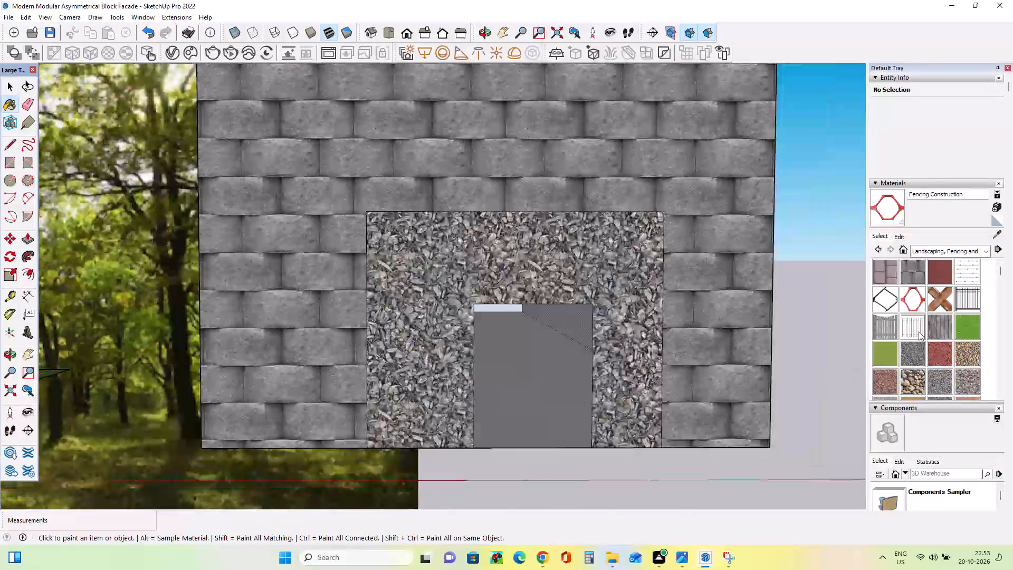
Repaint the doorway rectangle with Fencing Chain Link and inspect its mesh up close.
click(886, 294)
click(568, 374)
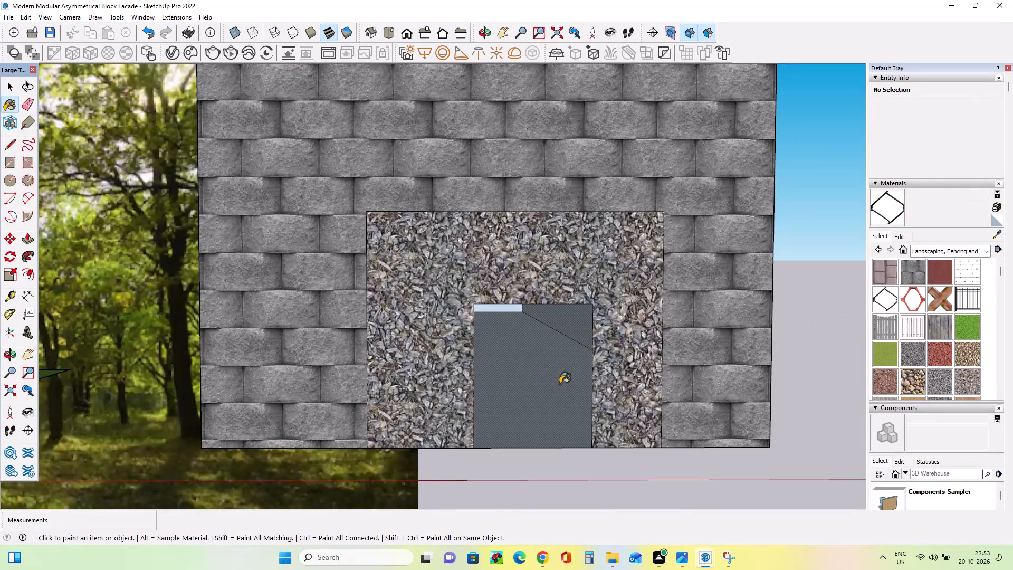
scroll(557, 386, up, 20)
scroll(557, 386, up, 2)
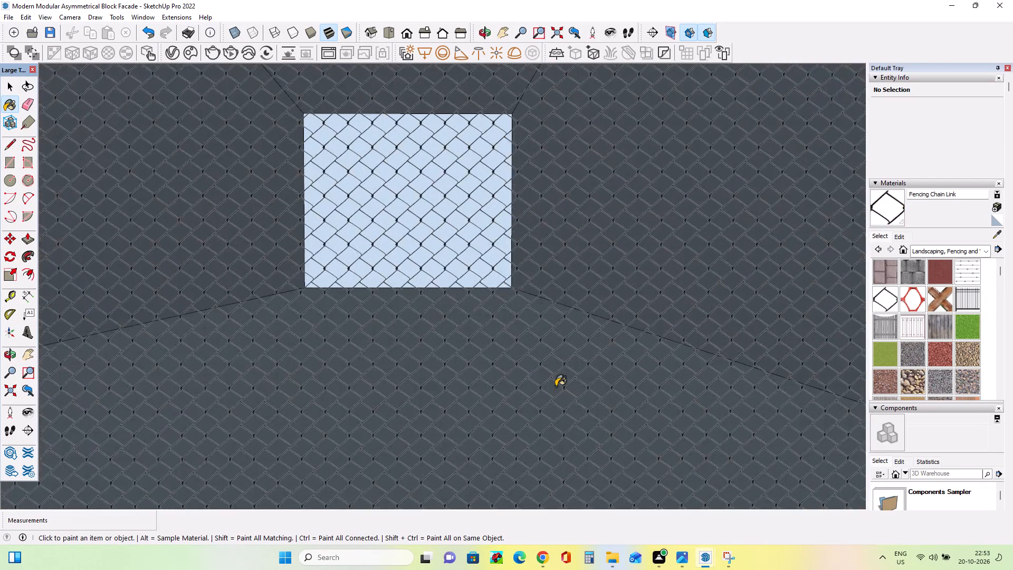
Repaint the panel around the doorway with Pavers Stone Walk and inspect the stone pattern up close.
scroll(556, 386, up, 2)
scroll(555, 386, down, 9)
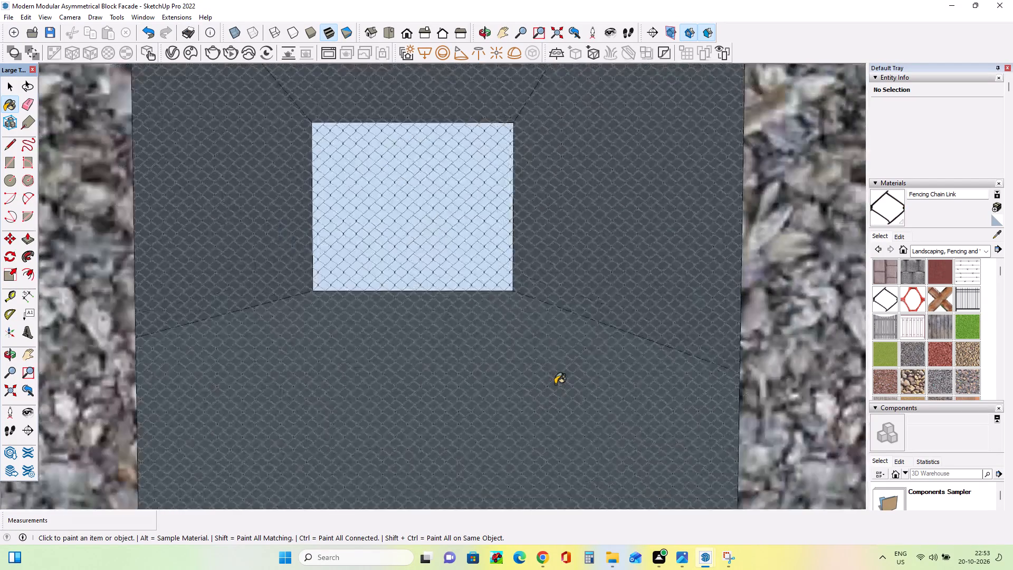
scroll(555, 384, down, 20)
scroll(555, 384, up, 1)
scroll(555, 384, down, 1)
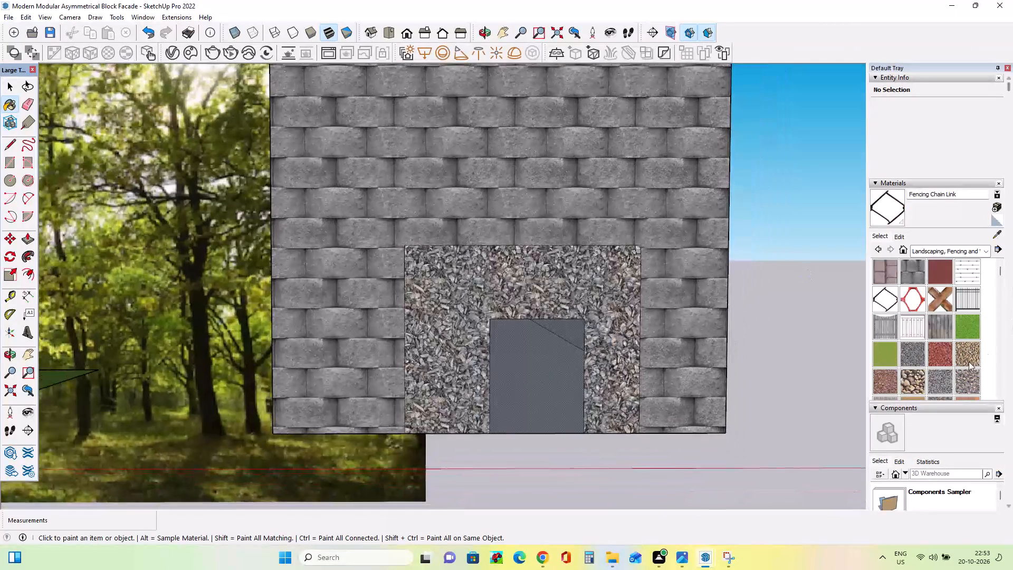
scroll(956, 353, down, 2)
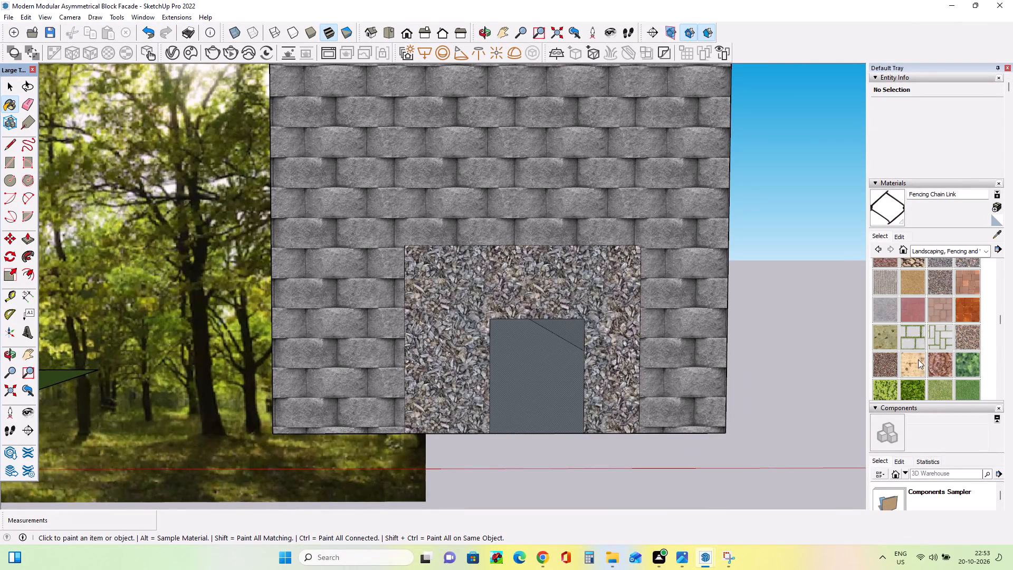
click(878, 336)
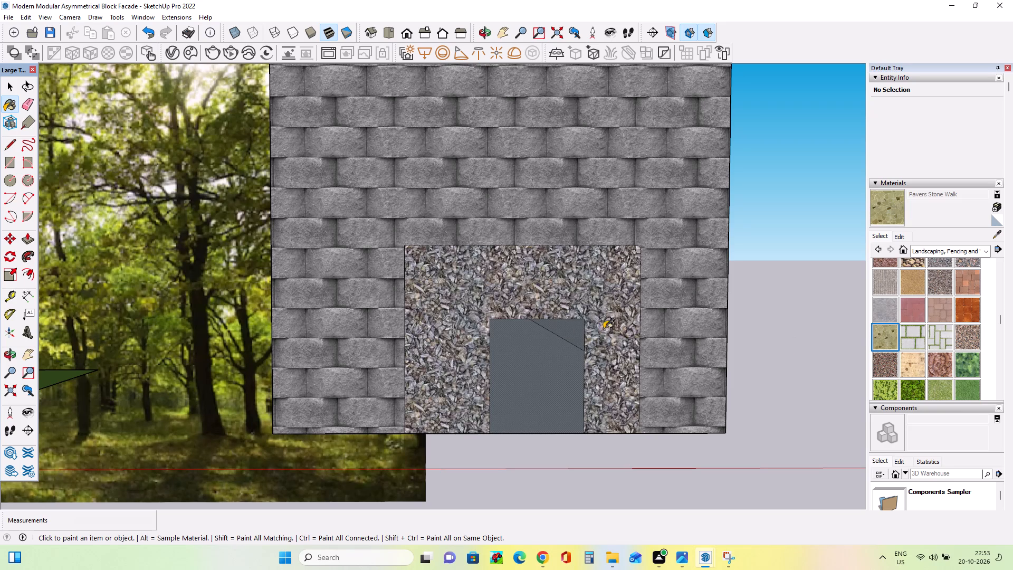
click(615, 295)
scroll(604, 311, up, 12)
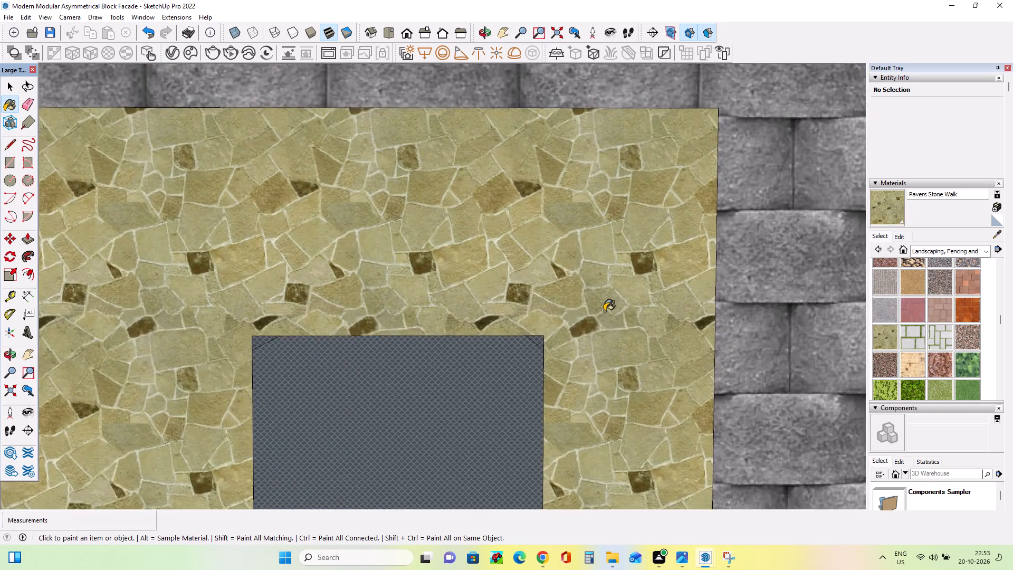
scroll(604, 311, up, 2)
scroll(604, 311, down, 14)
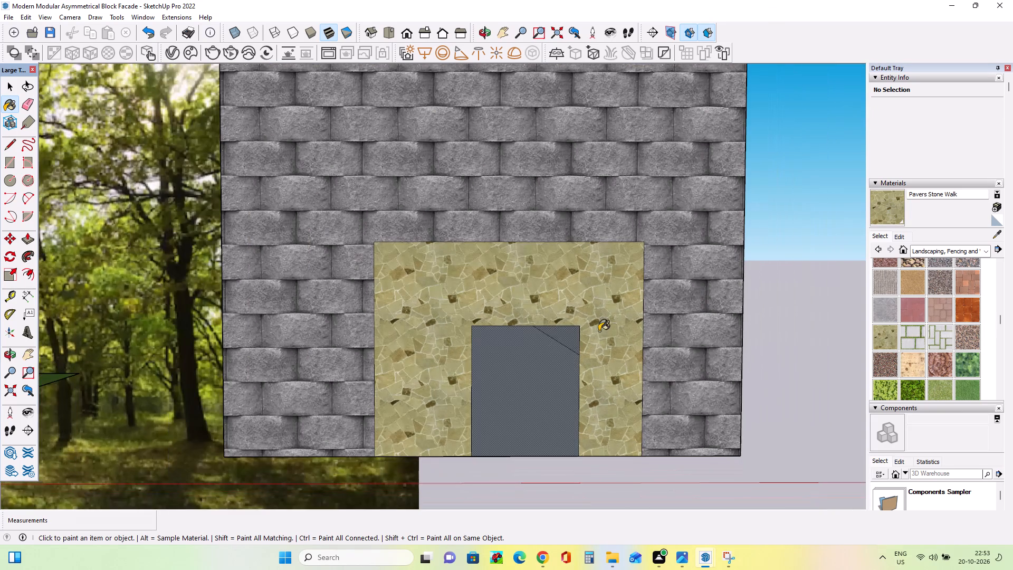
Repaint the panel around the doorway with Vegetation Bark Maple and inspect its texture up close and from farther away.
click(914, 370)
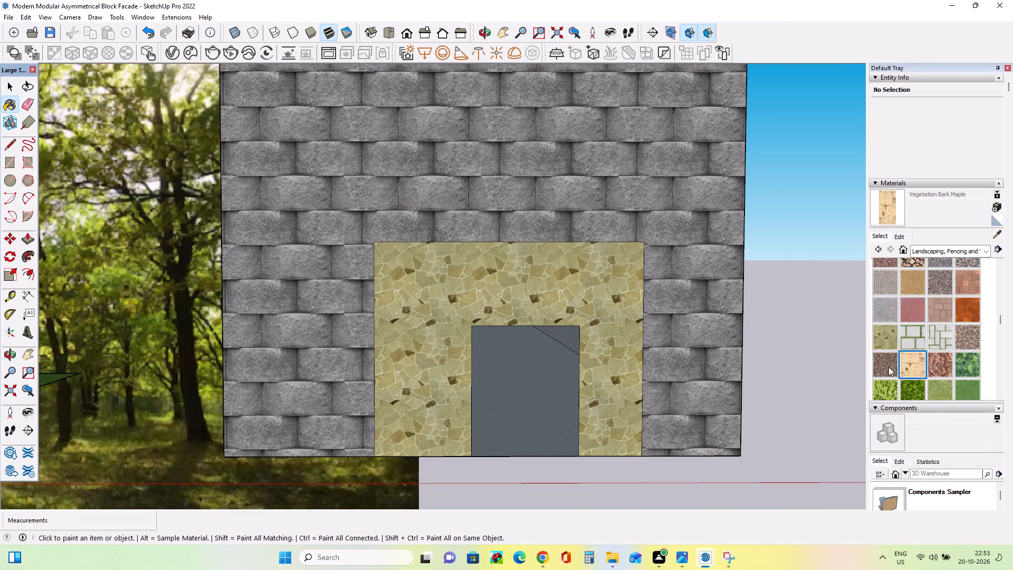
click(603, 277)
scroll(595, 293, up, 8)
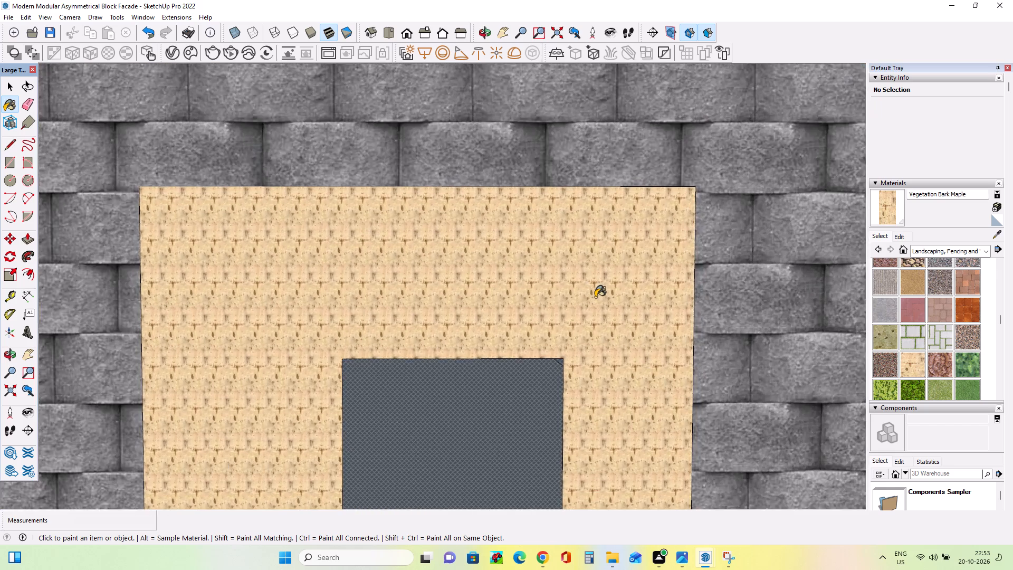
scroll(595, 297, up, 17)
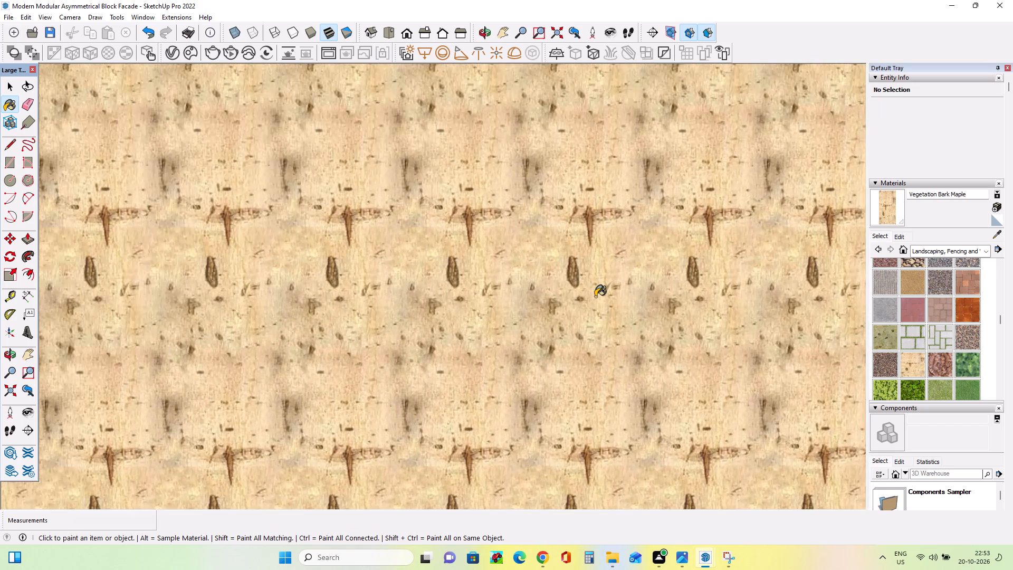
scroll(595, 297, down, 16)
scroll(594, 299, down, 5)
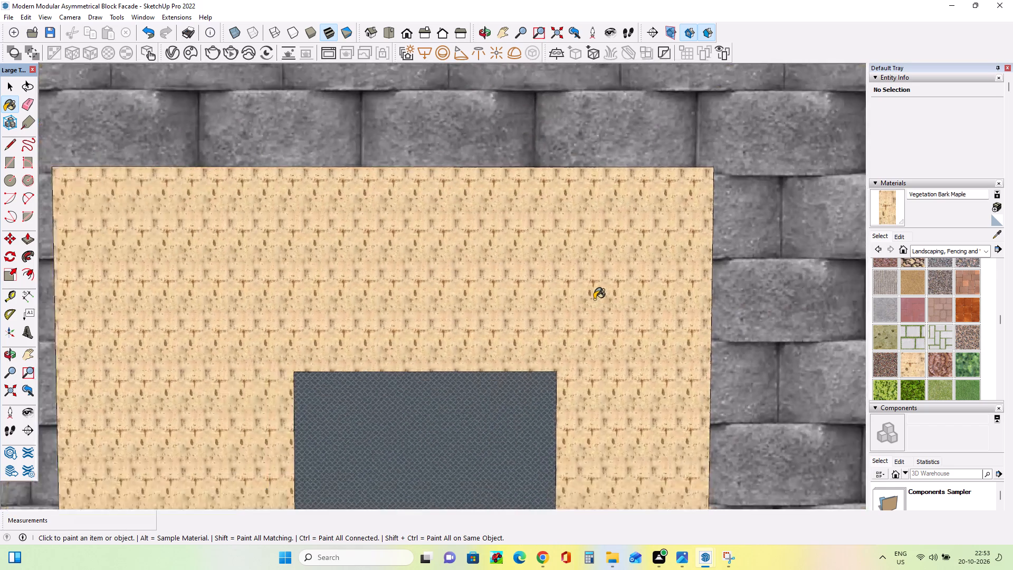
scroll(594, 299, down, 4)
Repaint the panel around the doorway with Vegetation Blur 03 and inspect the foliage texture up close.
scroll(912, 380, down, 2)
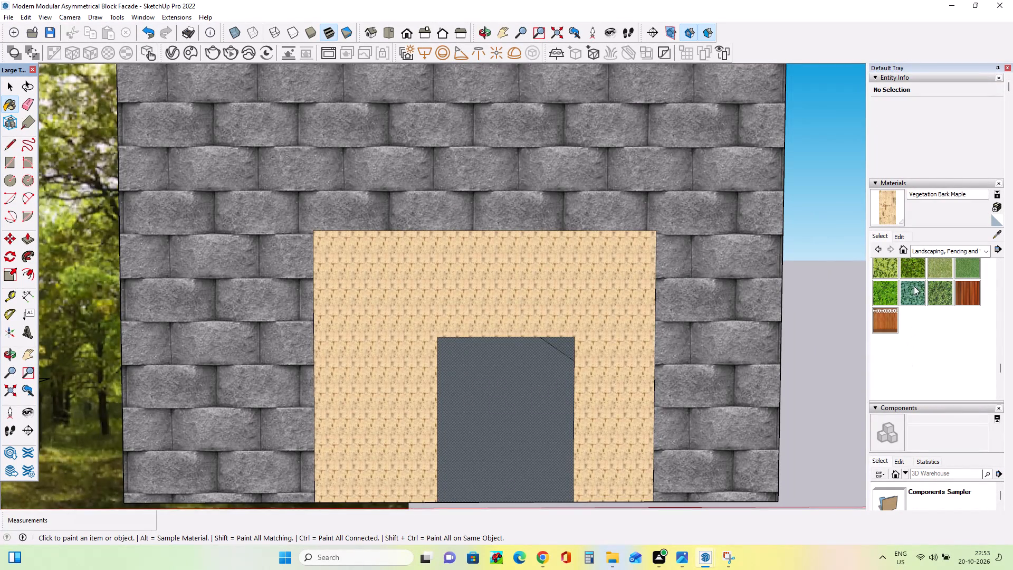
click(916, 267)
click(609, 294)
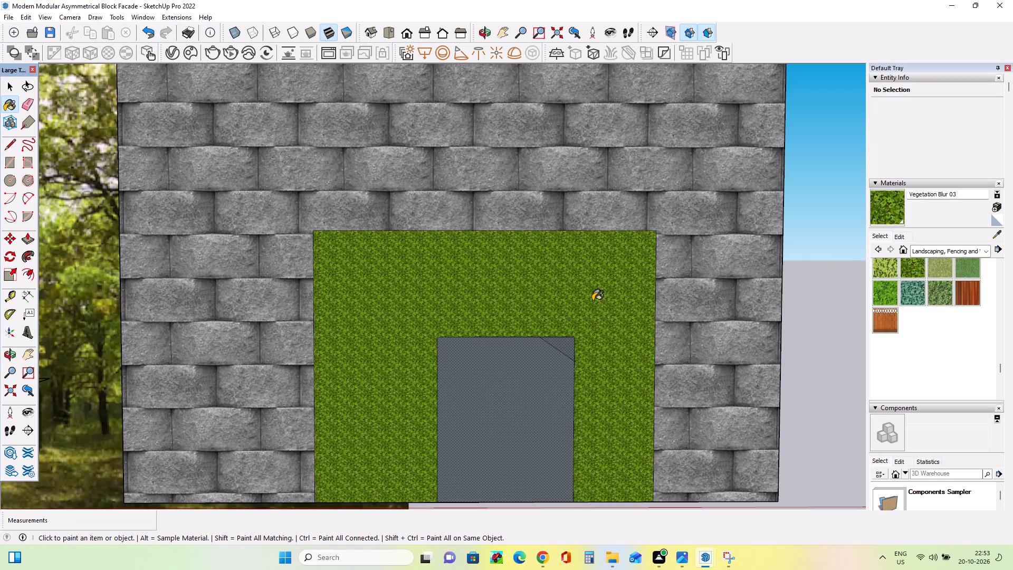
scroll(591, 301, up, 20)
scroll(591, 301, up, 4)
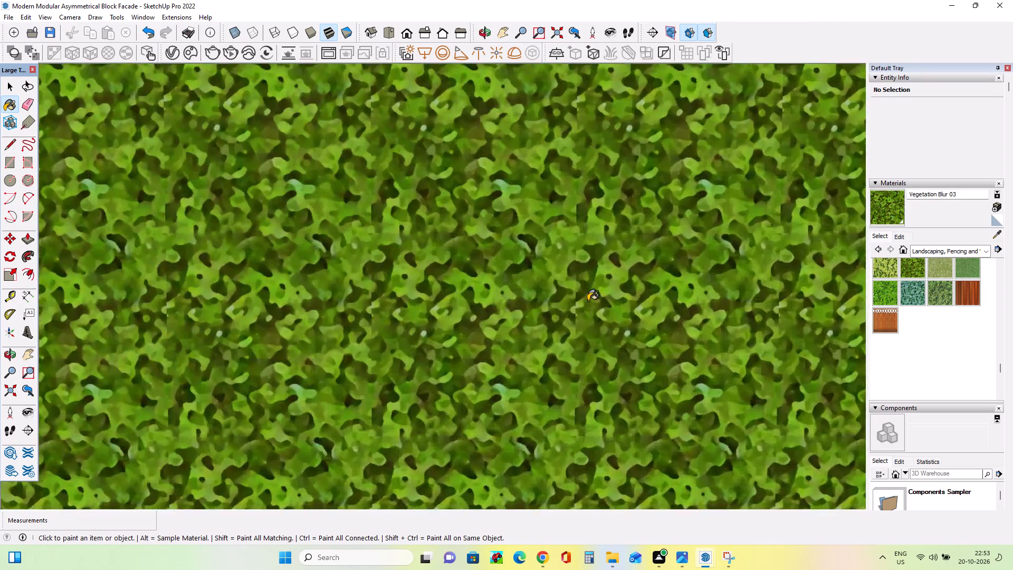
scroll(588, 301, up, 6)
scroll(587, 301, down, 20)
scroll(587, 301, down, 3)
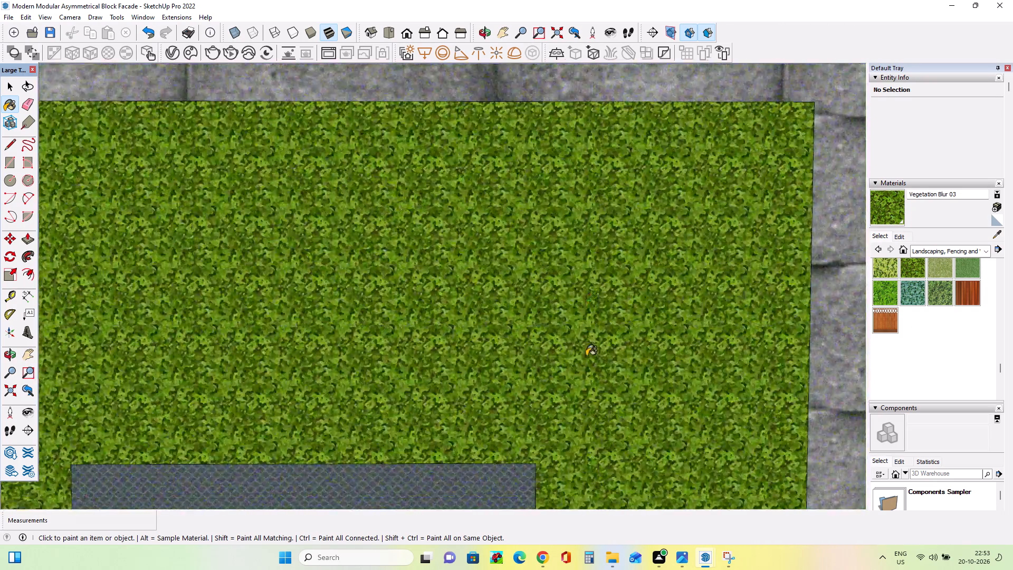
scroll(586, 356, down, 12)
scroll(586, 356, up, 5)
Repaint the panel around the doorway with Wood Fence with Lattice and inspect its lattice openings up close.
click(885, 323)
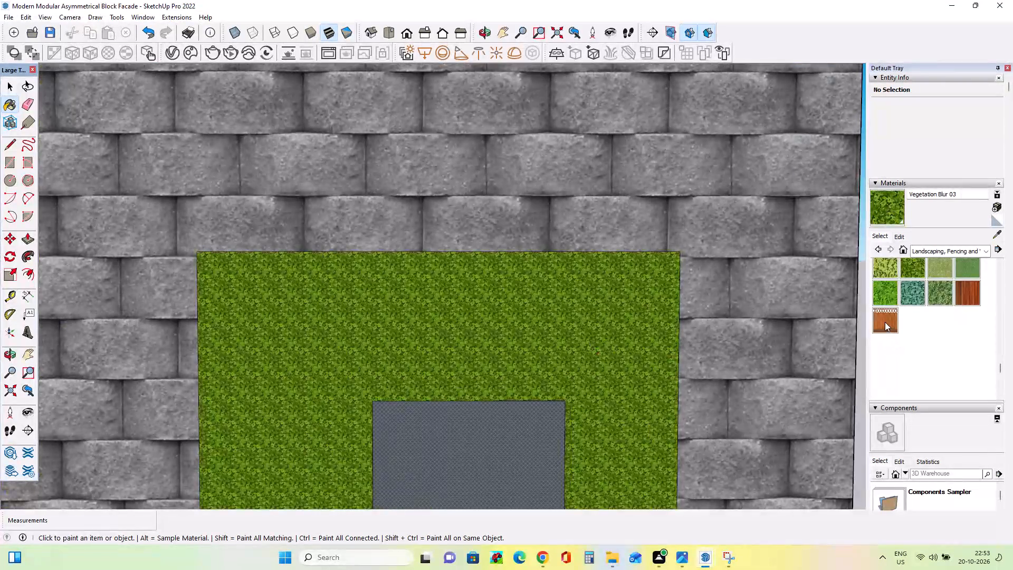
click(662, 310)
scroll(627, 318, down, 3)
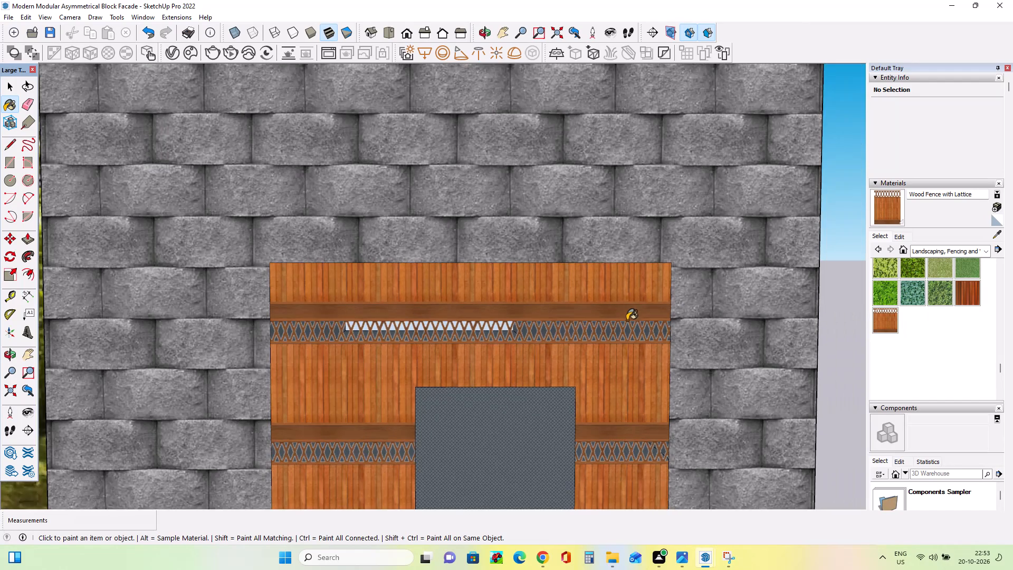
scroll(580, 399, up, 7)
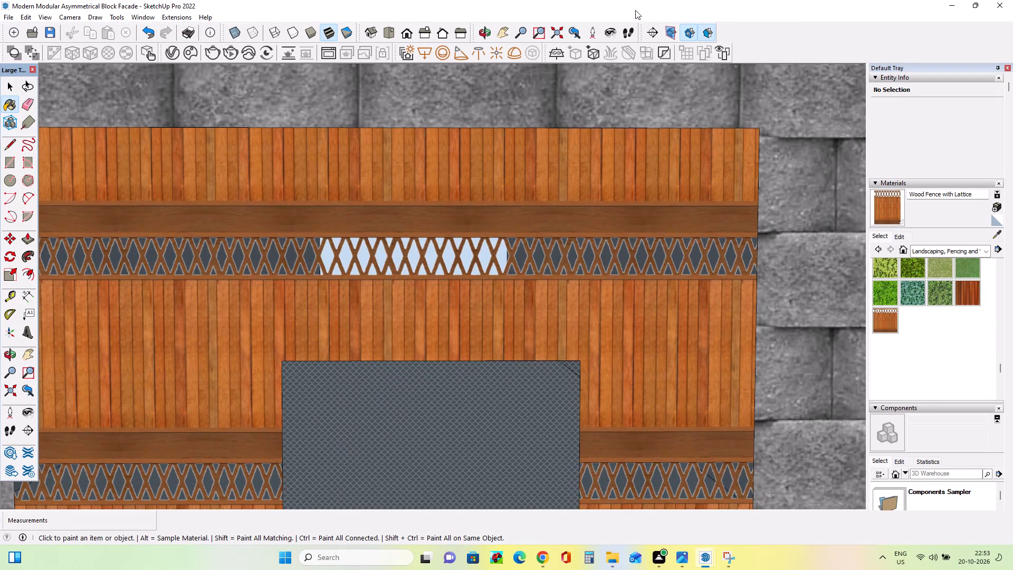
click(593, 170)
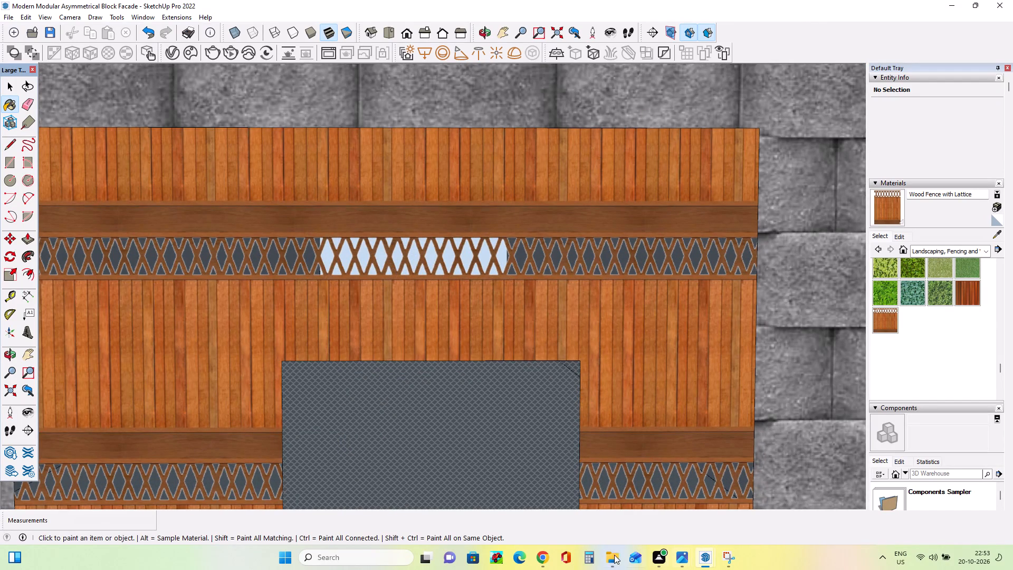
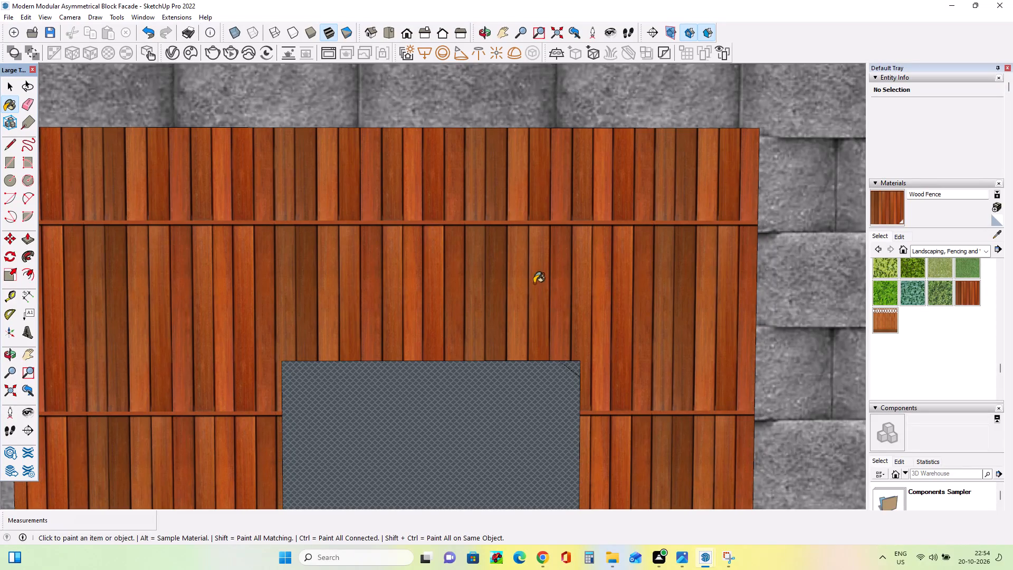
Examine the Wood Fence texture on the panel around the doorway up close and from farther away.
scroll(550, 291, down, 15)
scroll(550, 291, up, 1)
scroll(550, 291, down, 1)
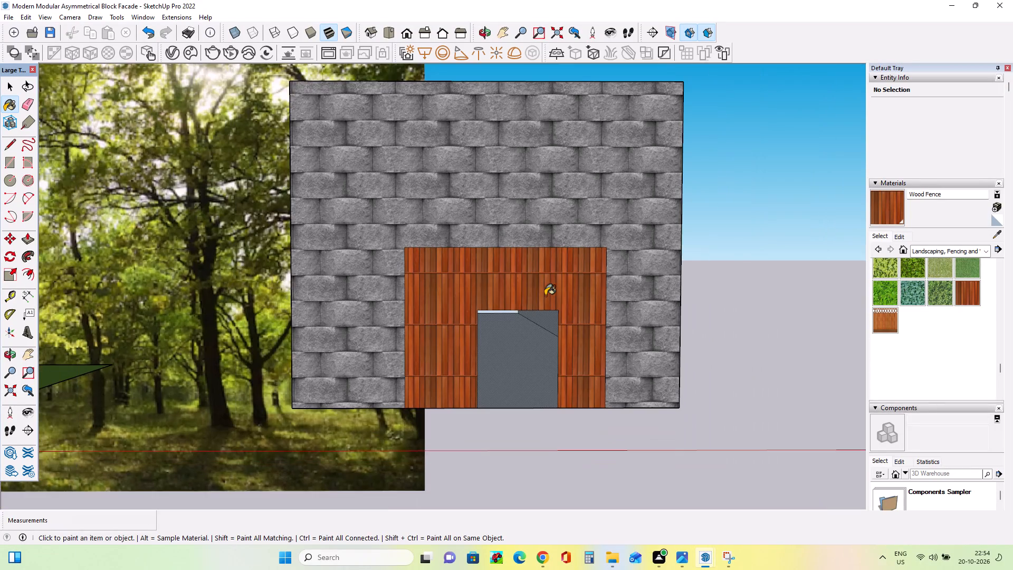
scroll(473, 306, up, 13)
scroll(473, 299, down, 4)
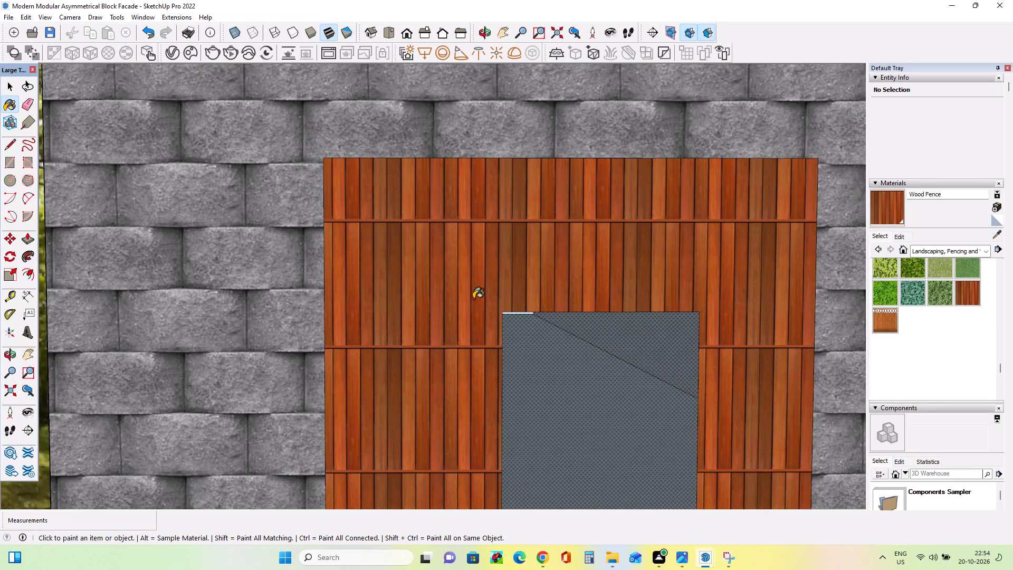
scroll(473, 299, down, 3)
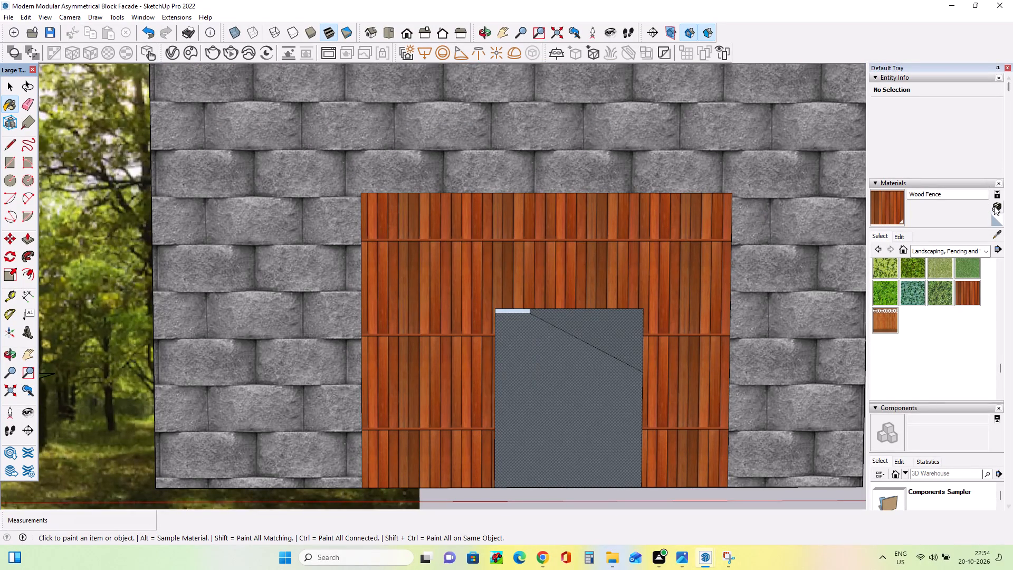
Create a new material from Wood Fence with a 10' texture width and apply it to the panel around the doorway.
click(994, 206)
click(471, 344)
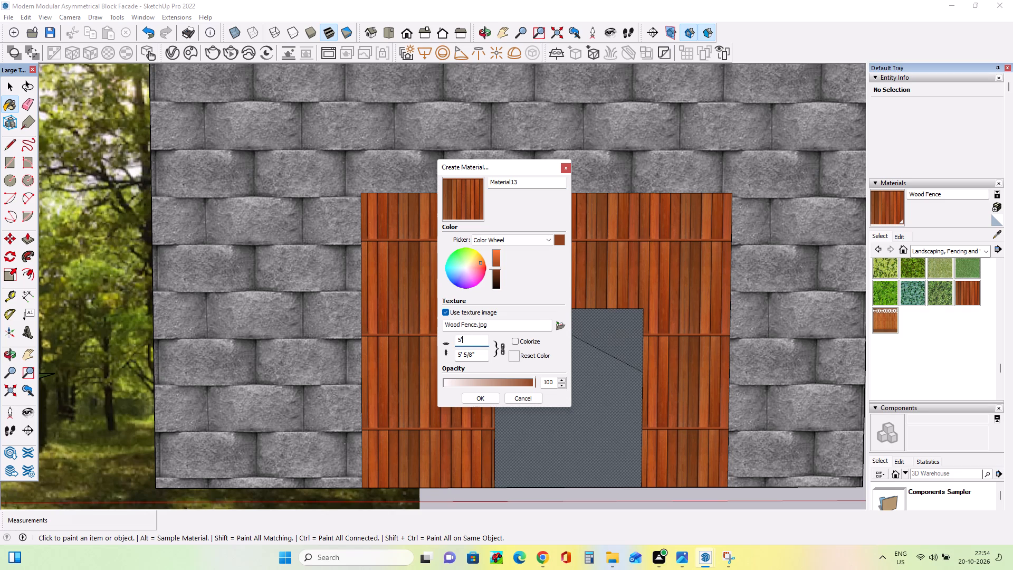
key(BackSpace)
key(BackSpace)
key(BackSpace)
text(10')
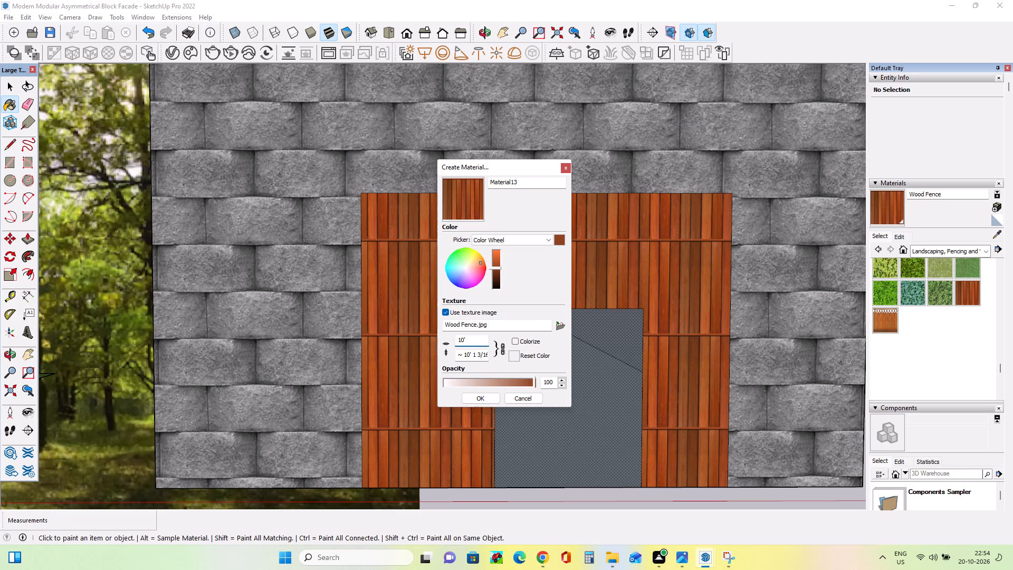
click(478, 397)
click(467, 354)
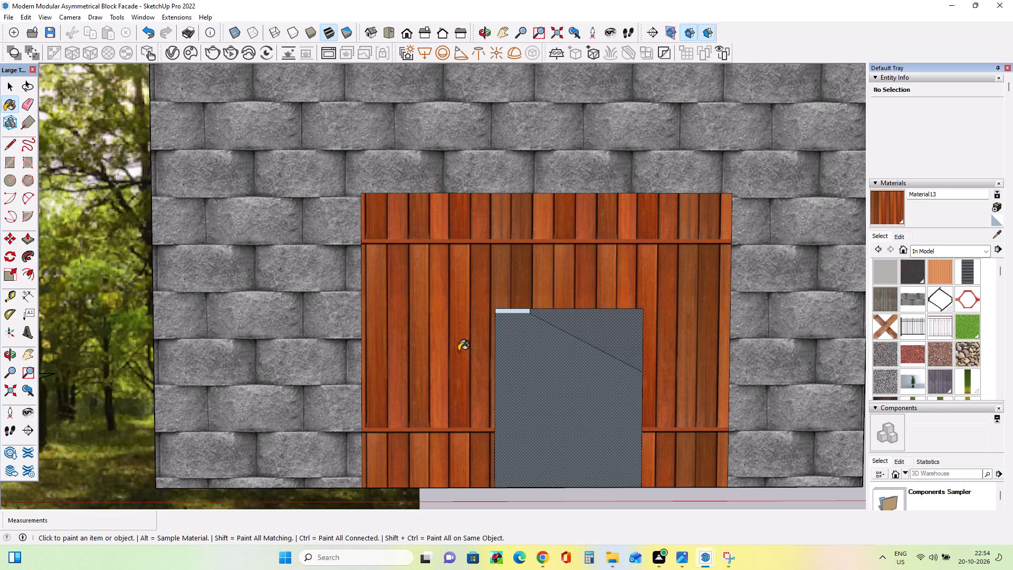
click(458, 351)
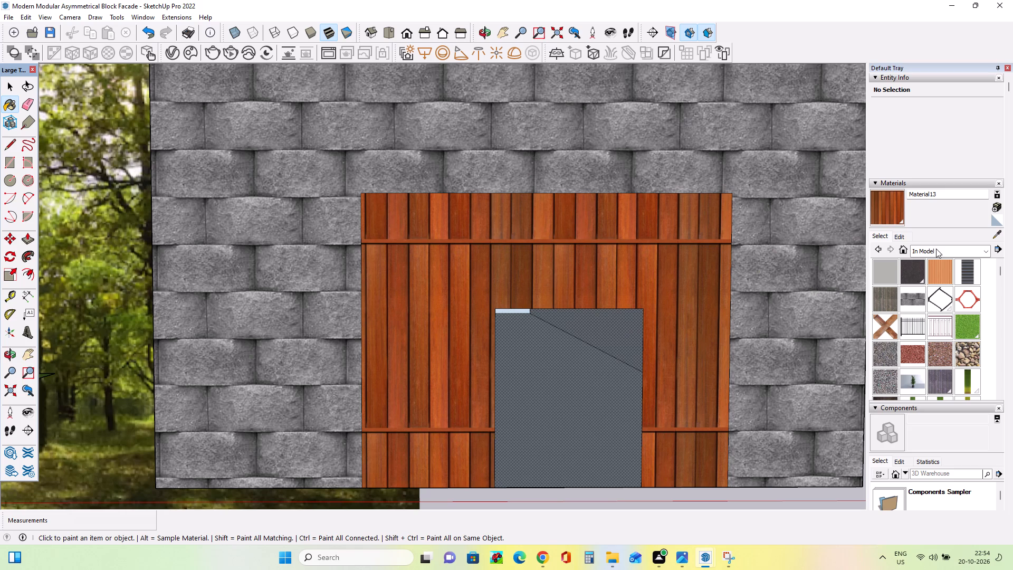
Create another Wood Fence material with a 15' texture width and apply it to the panel around the doorway.
click(999, 205)
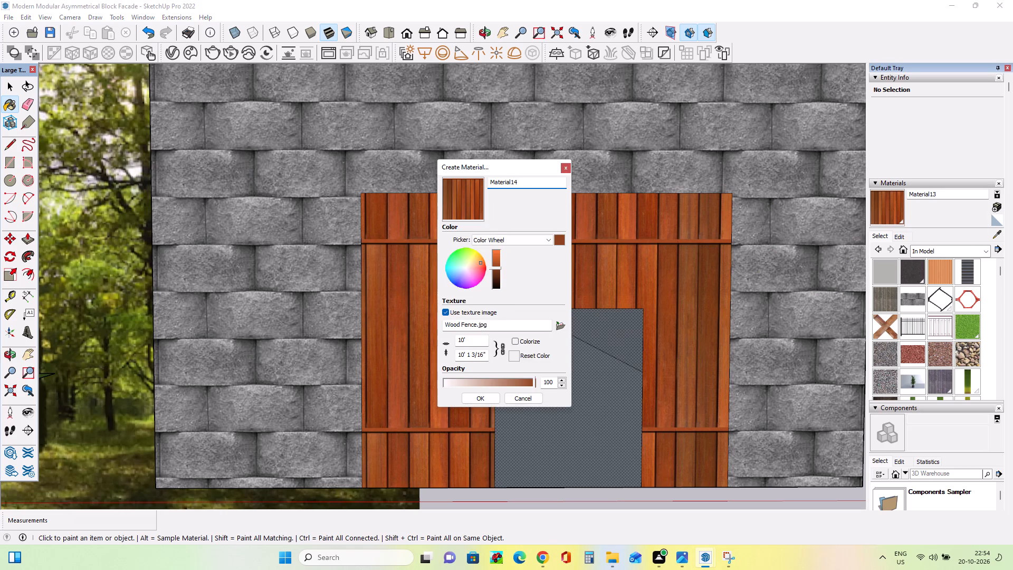
click(473, 341)
key(BackSpace)
key(BackSpace)
key(1)
key(BackSpace)
key(BackSpace)
key(BackSpace)
text(15')
key(Return)
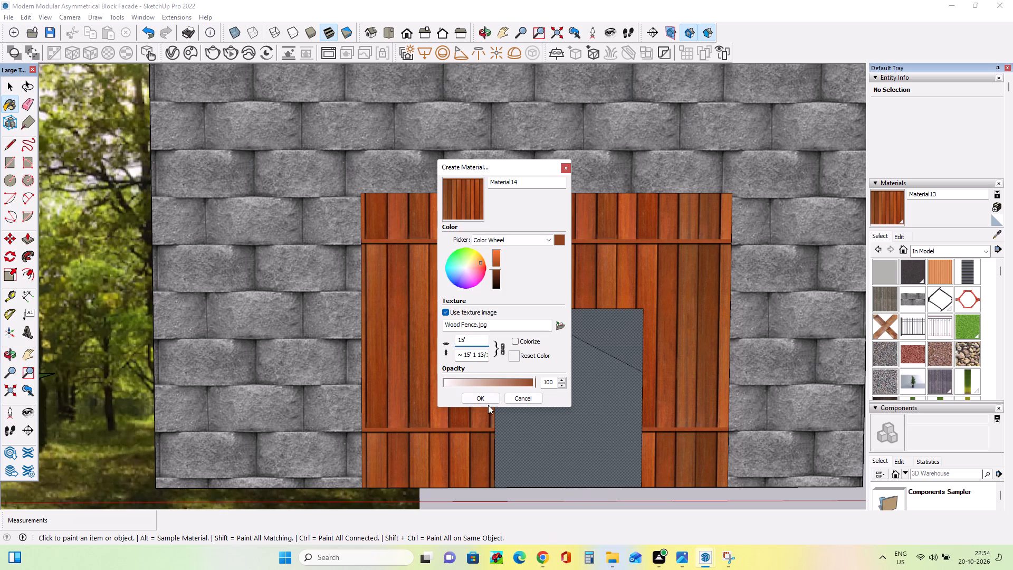
click(487, 398)
click(428, 386)
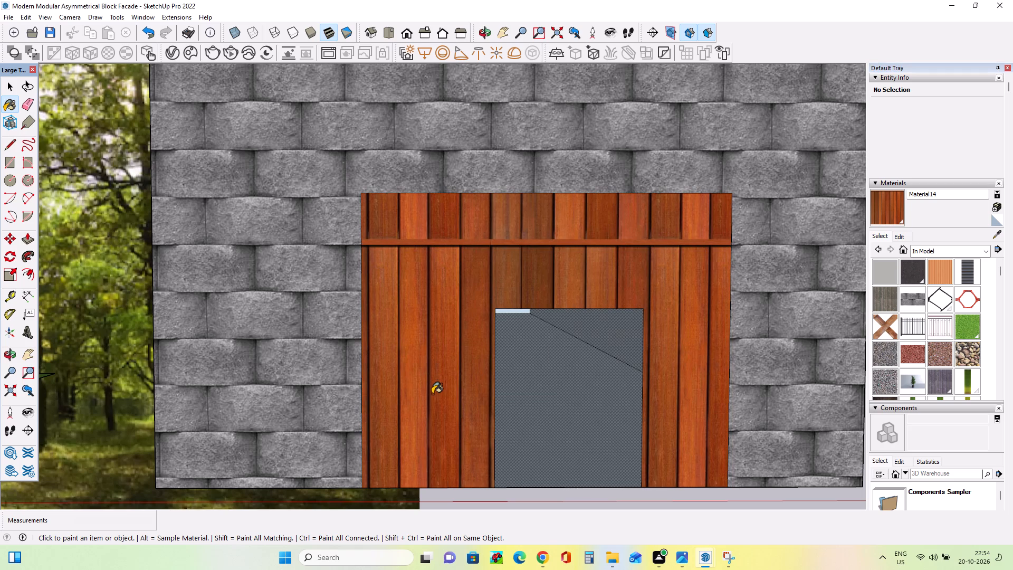
Examine the scale of the fence planks around the doorway from afar and up close.
scroll(432, 394, down, 16)
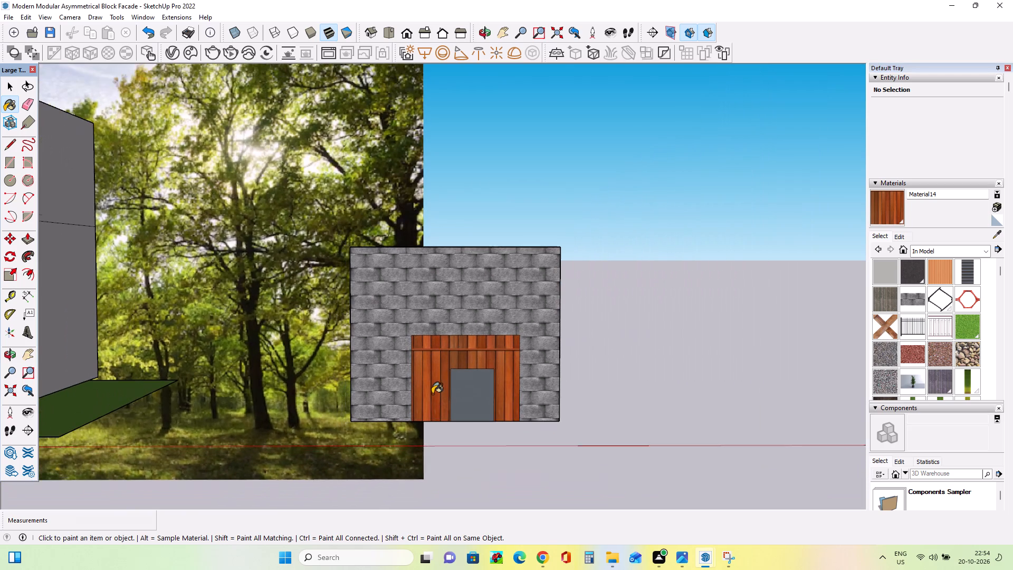
scroll(455, 397, up, 13)
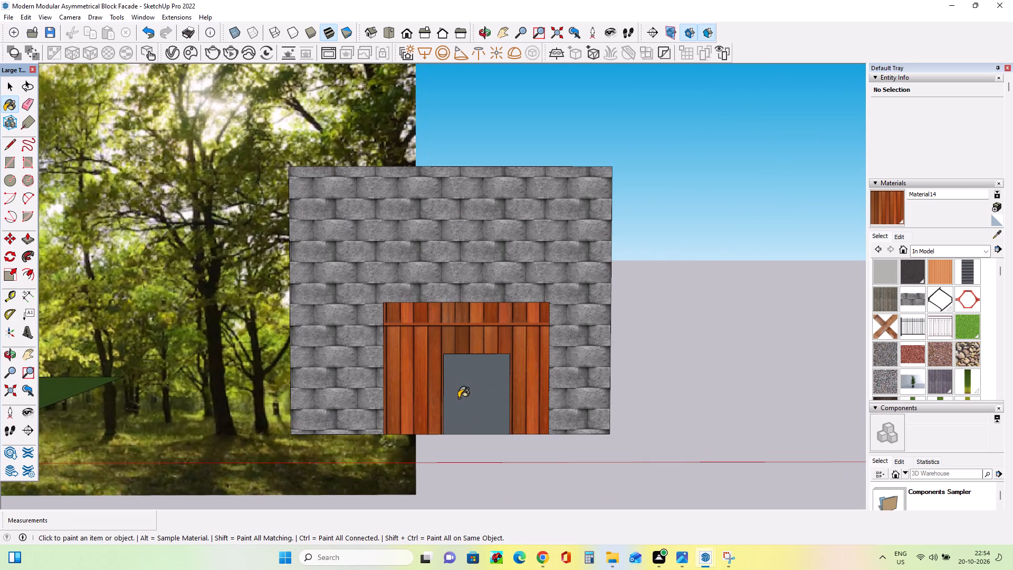
scroll(458, 398, up, 12)
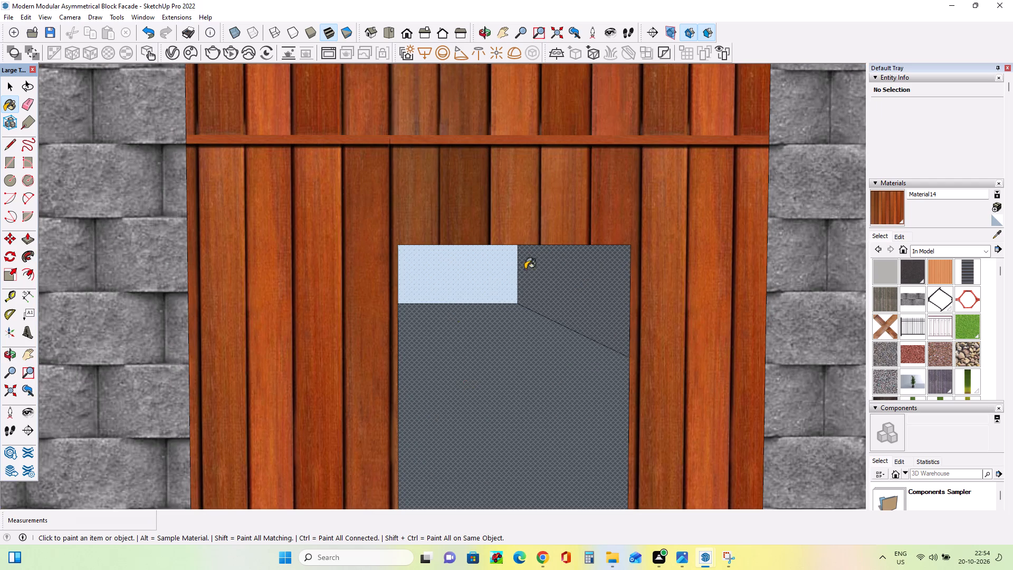
scroll(620, 300, down, 6)
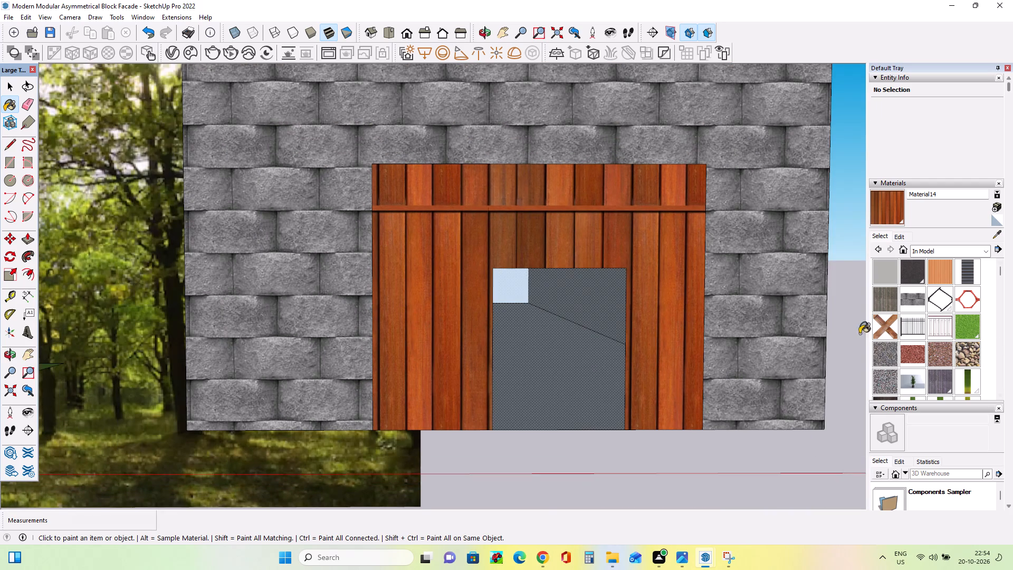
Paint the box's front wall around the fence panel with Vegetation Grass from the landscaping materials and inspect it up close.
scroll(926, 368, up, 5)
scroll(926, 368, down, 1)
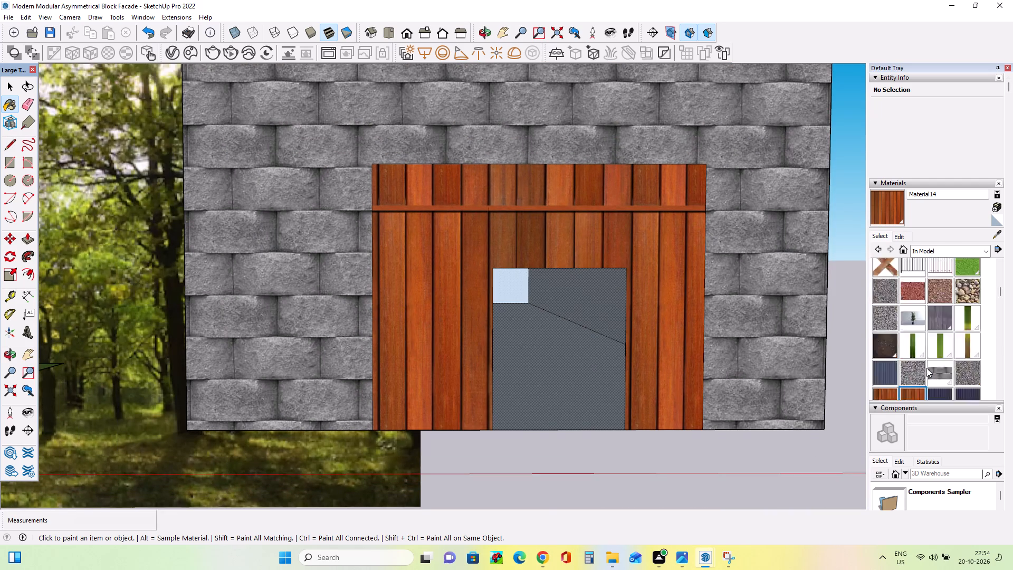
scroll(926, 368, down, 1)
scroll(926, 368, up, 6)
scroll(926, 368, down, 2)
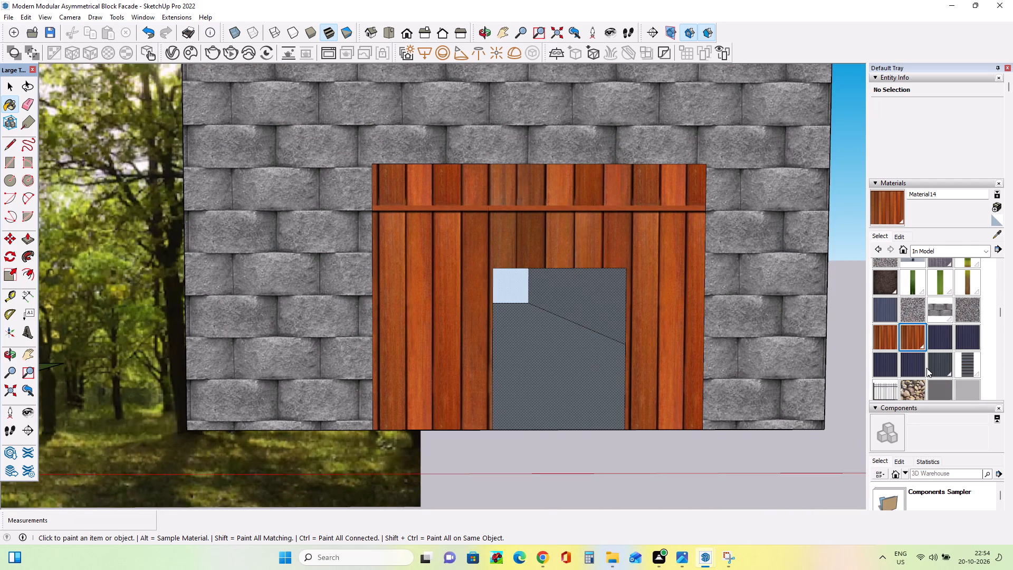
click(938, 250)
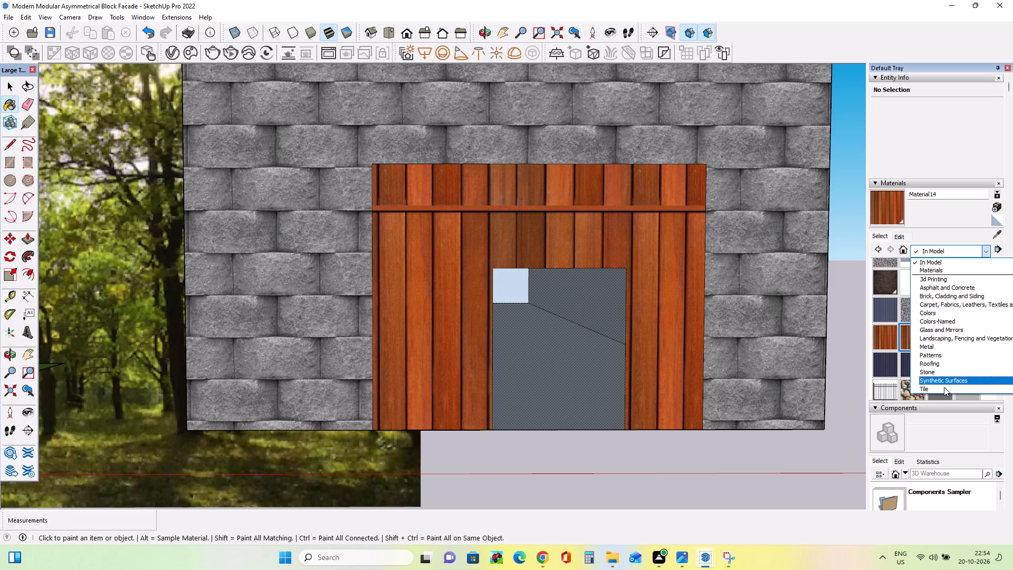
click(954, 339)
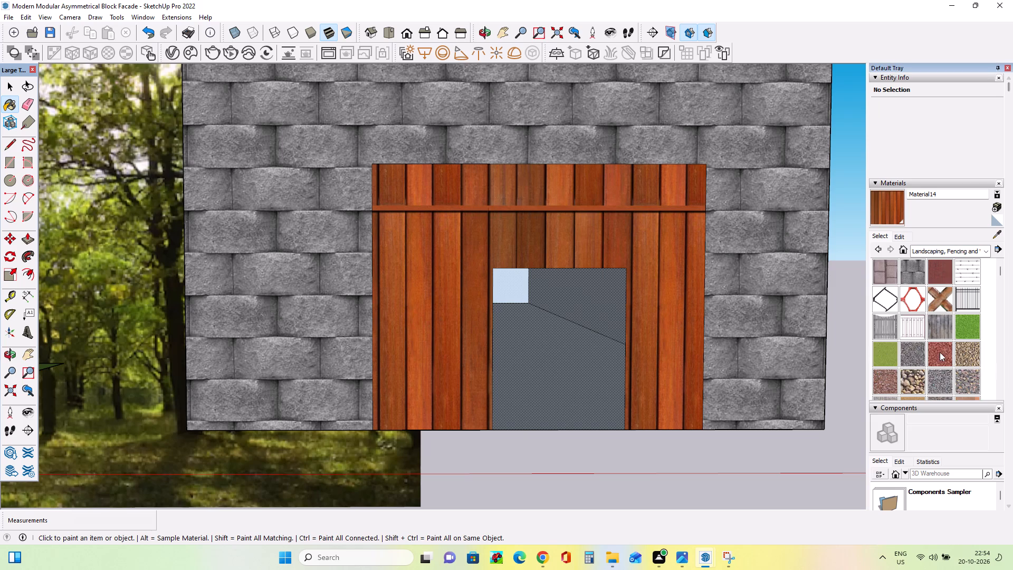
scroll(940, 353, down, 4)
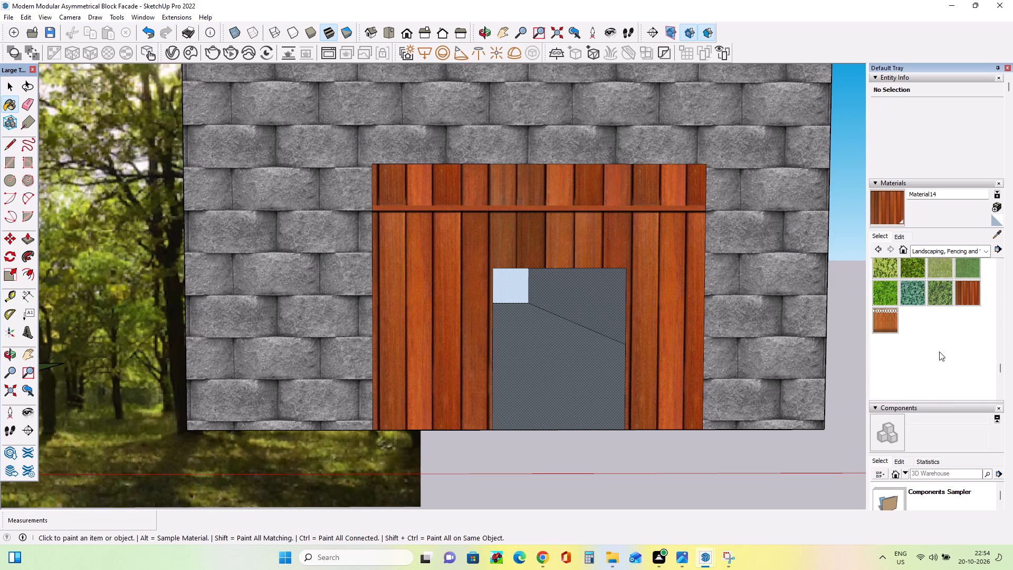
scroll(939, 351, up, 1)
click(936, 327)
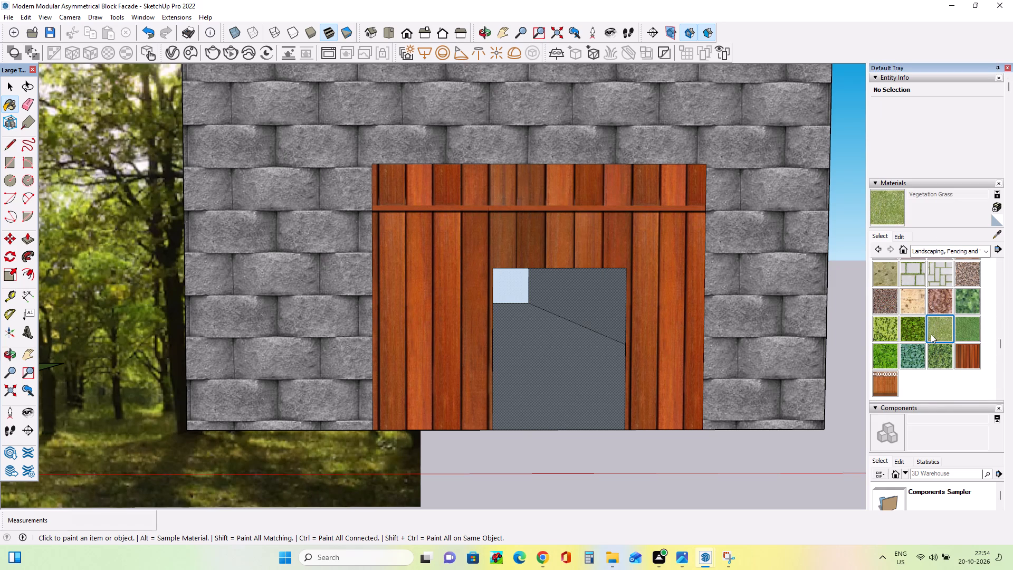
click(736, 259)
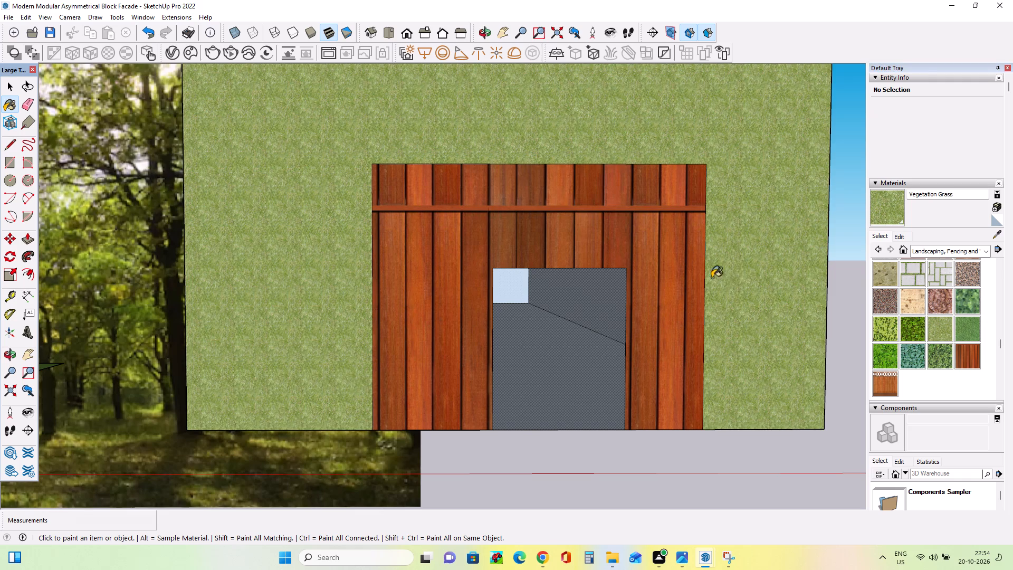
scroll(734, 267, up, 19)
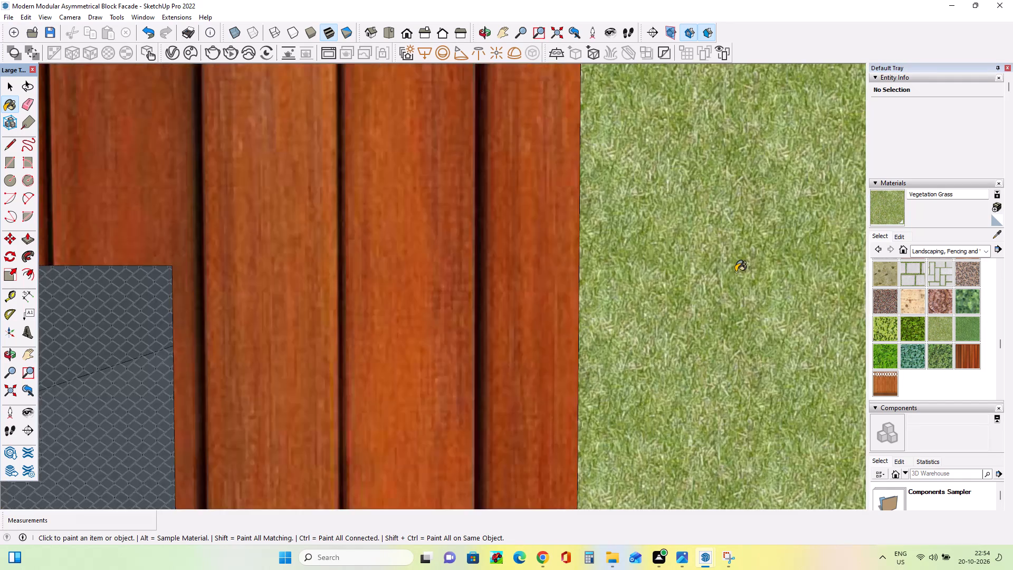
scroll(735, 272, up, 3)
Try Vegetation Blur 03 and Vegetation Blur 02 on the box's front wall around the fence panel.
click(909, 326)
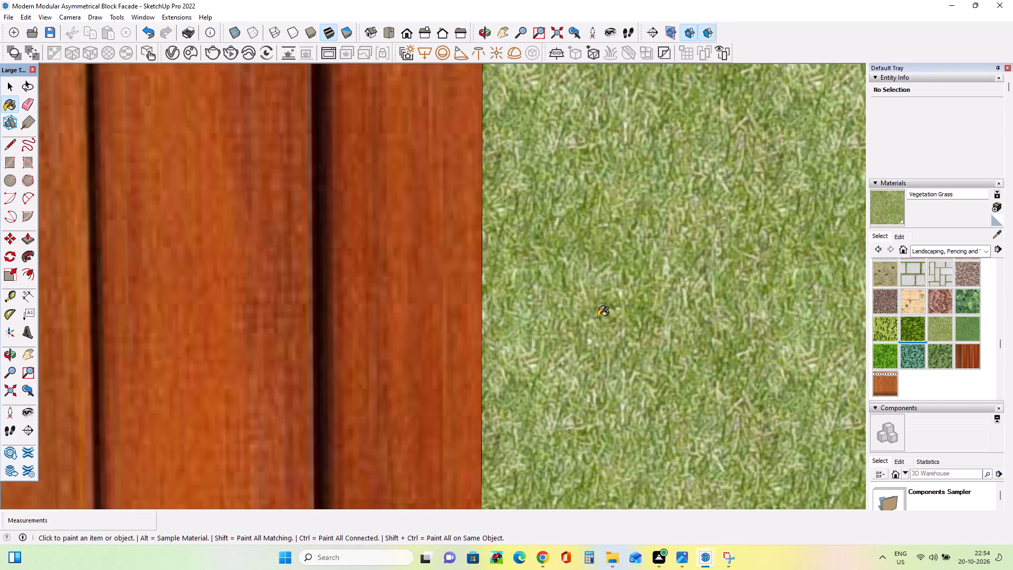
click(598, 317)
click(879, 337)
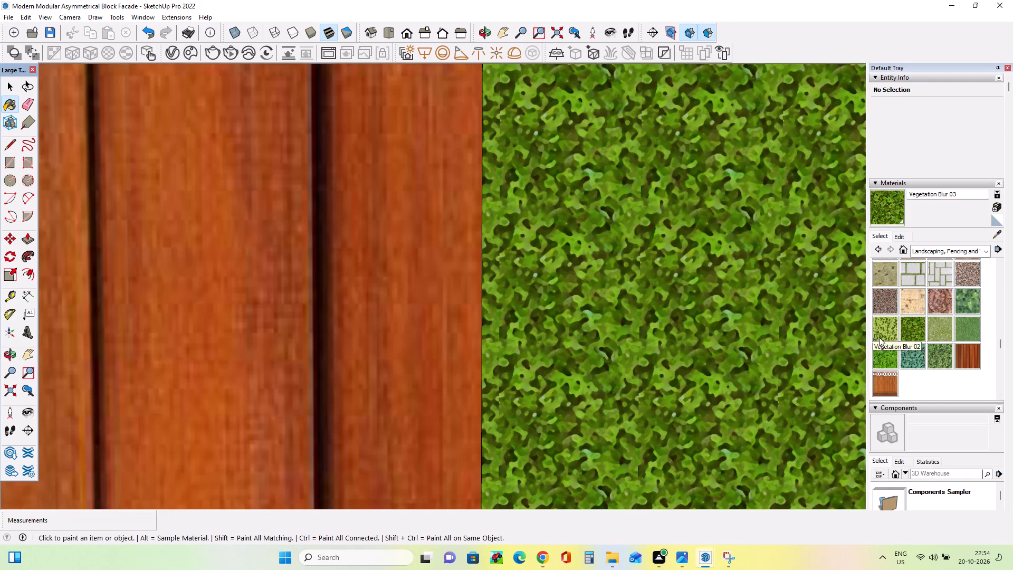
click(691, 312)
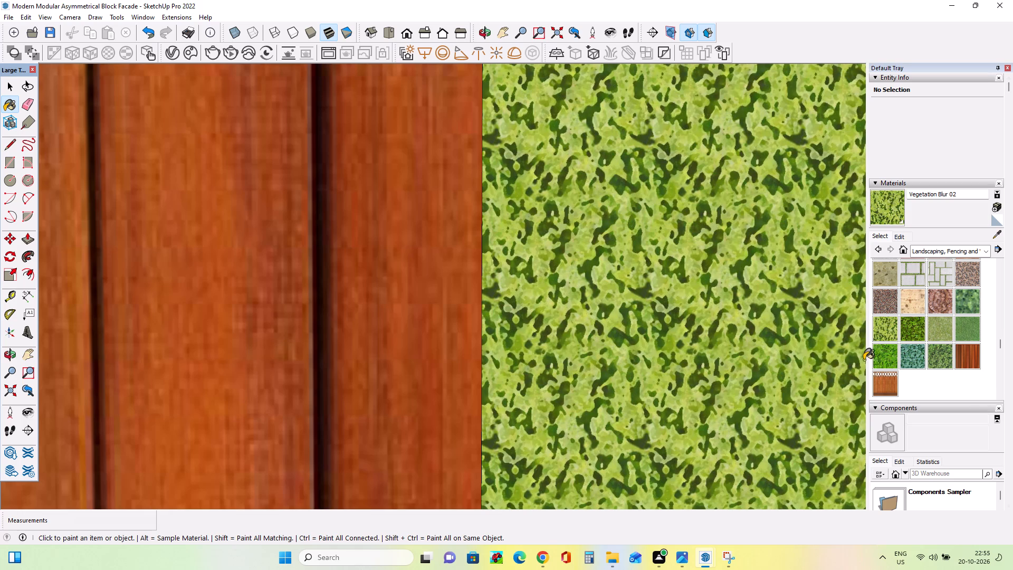
Repaint the box's front wall around the fence panel with Vegetation Honey Locust.
click(882, 362)
click(709, 327)
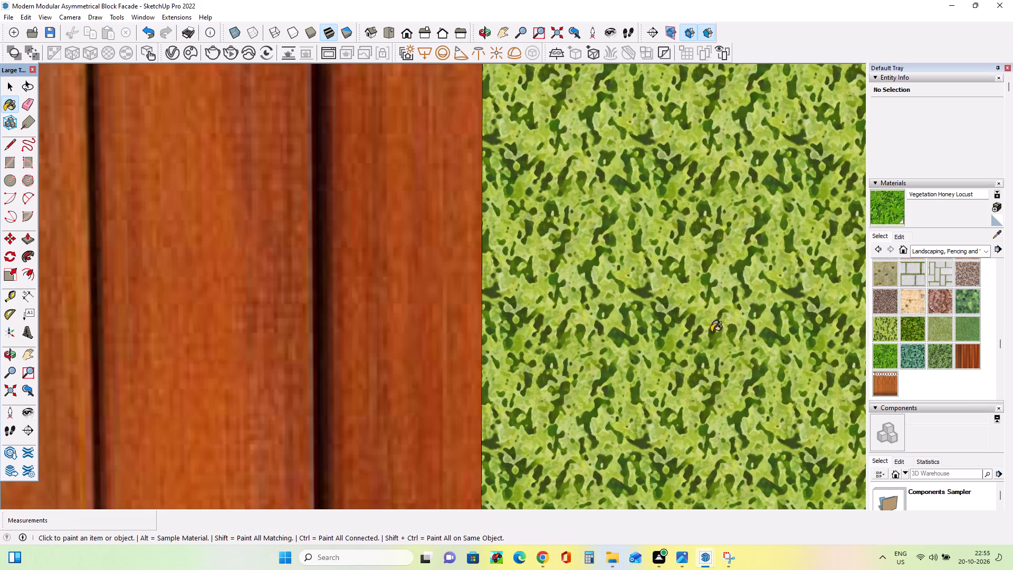
Examine the Vegetation Honey Locust texture on the front wall up close and from farther away.
scroll(687, 310, down, 11)
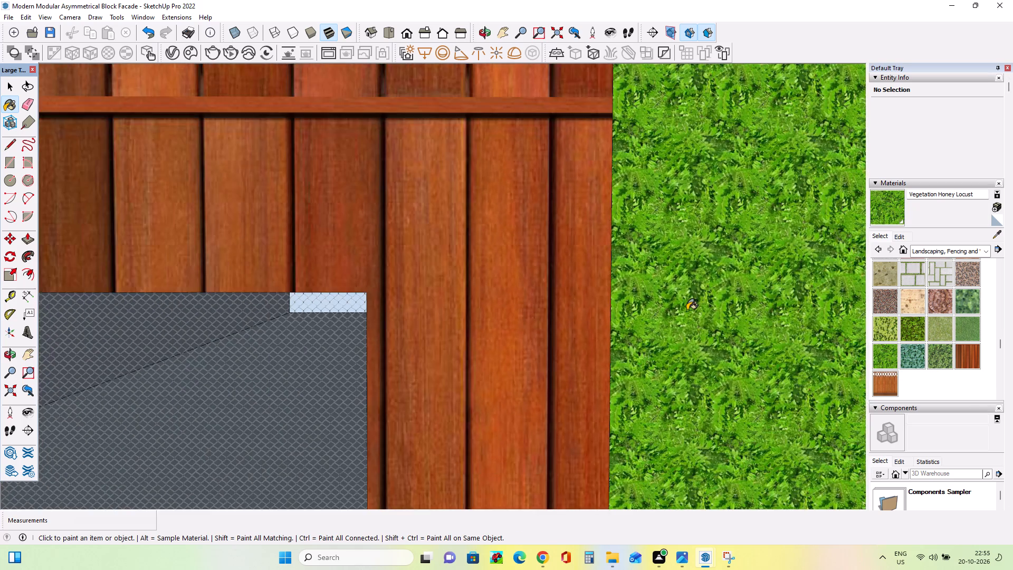
scroll(687, 310, down, 8)
scroll(687, 310, up, 1)
scroll(687, 310, down, 15)
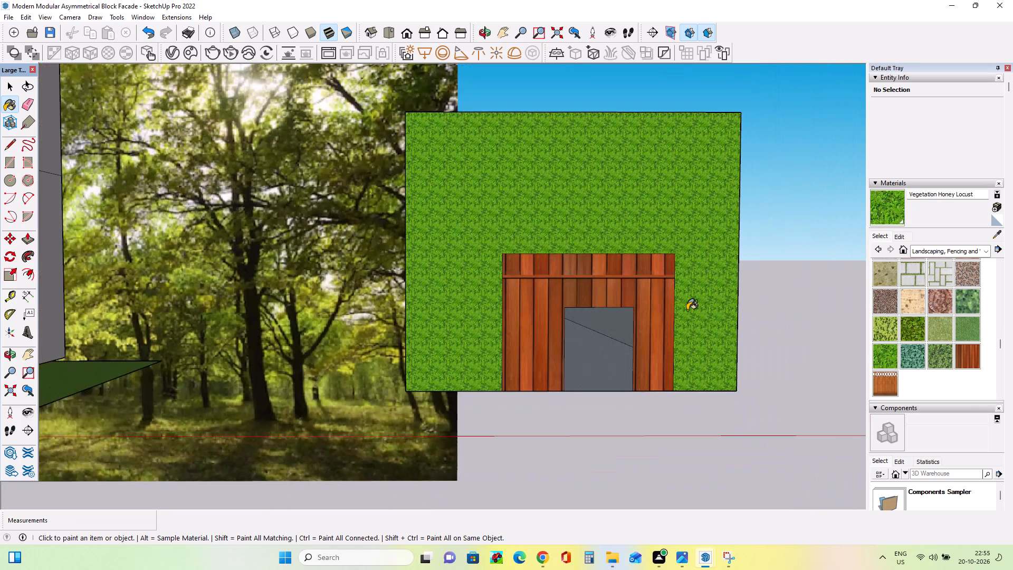
scroll(687, 310, down, 3)
scroll(556, 225, up, 17)
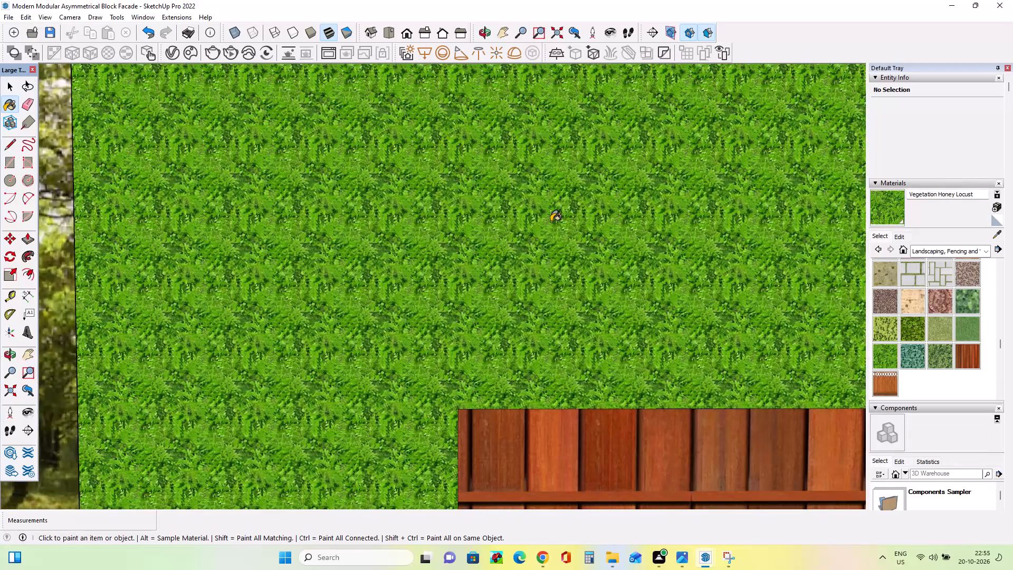
scroll(551, 222, up, 8)
scroll(551, 222, down, 3)
scroll(551, 222, up, 1)
scroll(551, 222, down, 9)
scroll(549, 220, up, 1)
scroll(549, 220, down, 17)
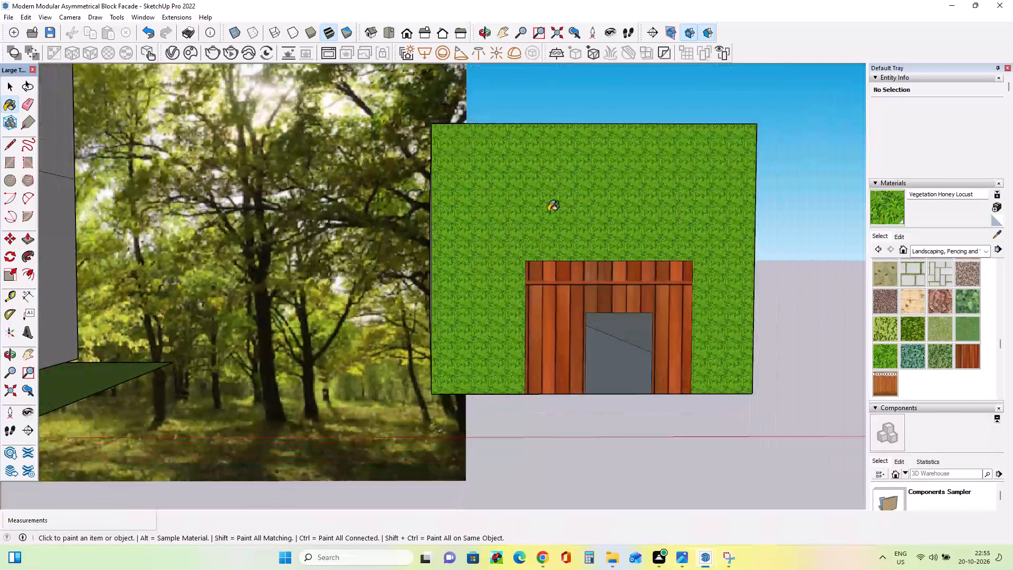
Paint the green ground surface beside the modular building with Vegetation Honey Locust.
scroll(548, 212, down, 9)
middle_drag(549, 216, 605, 328)
scroll(618, 310, down, 4)
middle_drag(616, 310, 589, 324)
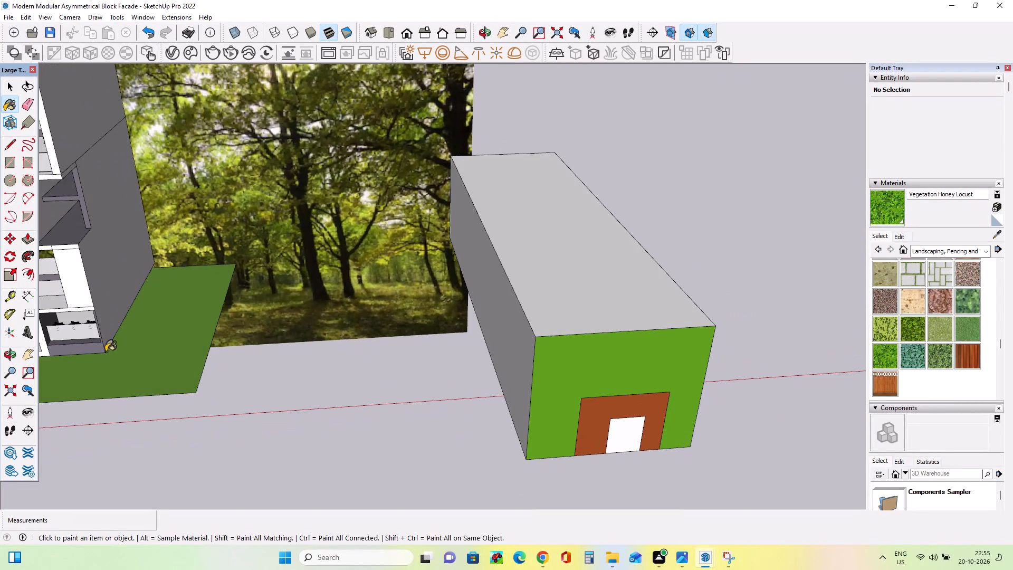
click(147, 341)
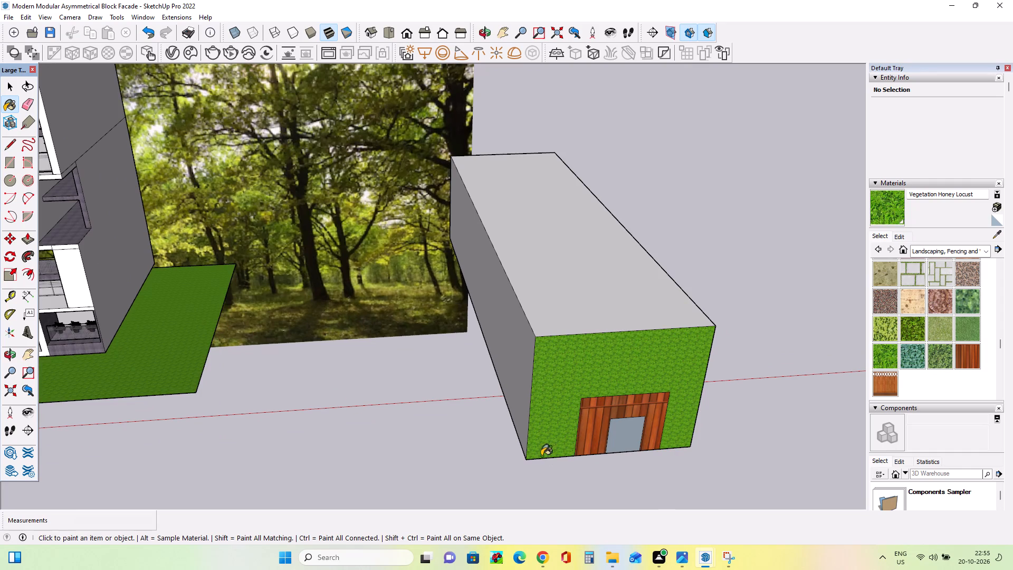
Create a new material from Vegetation Honey Locust with a 10' texture size and paint the ground surface beside the modular building with it.
middle_drag(538, 450, 492, 359)
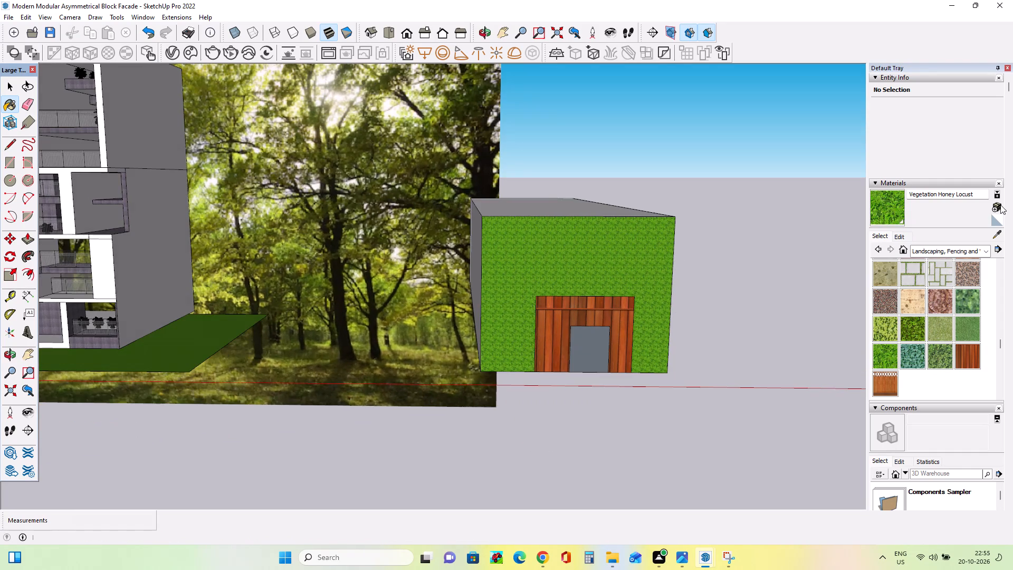
click(1000, 205)
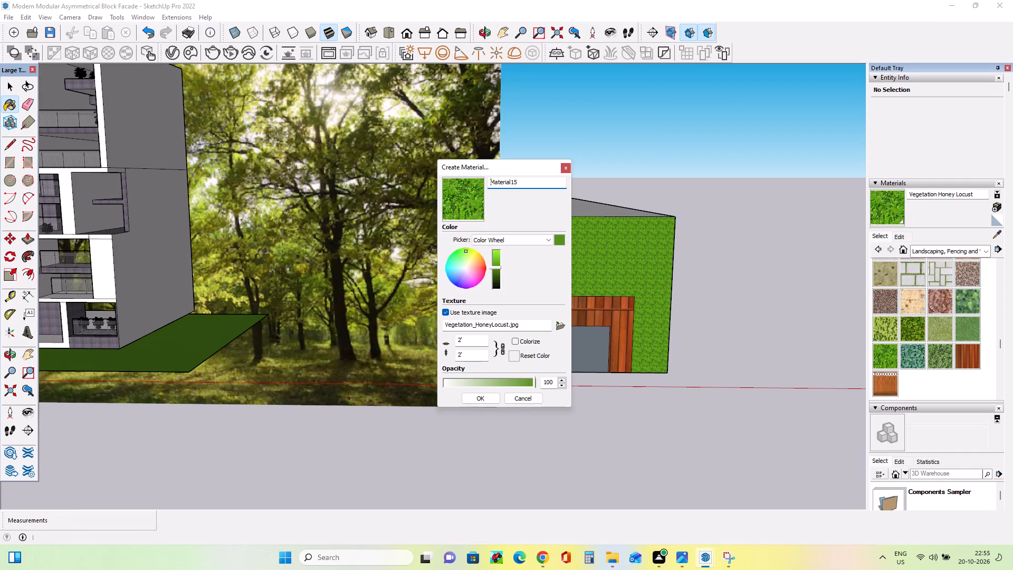
click(473, 339)
key(BackSpace)
key(BackSpace)
key(BackSpace)
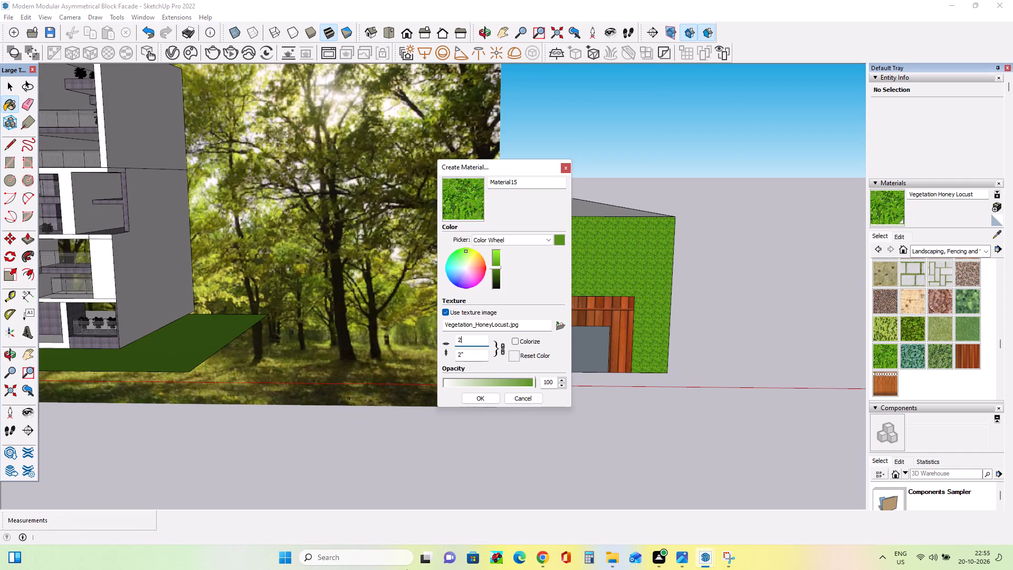
text(10')
click(486, 398)
click(213, 337)
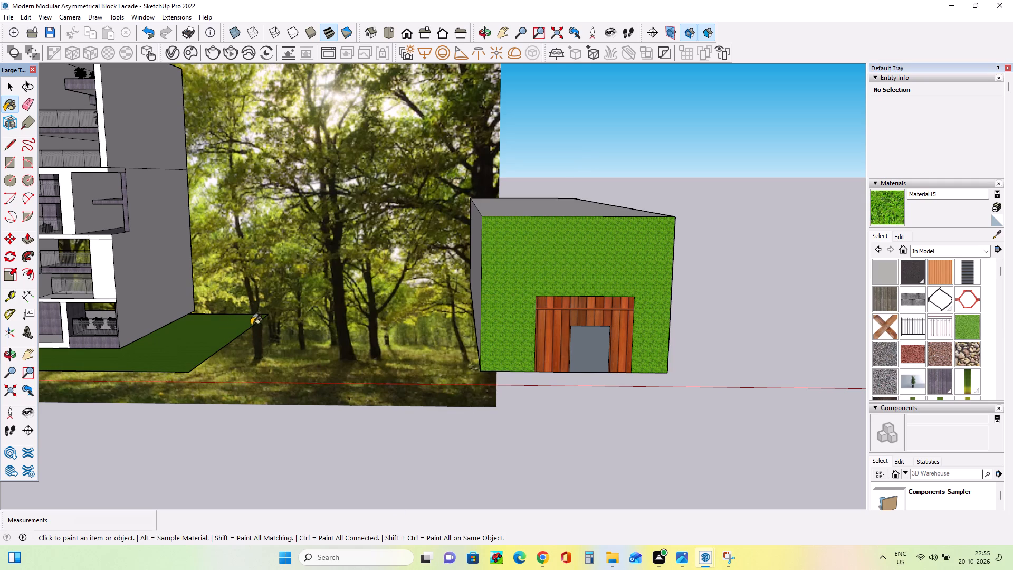
Examine the rescaled Honey Locust texture on the ground beside the modular building up close and from farther away.
scroll(161, 348, up, 13)
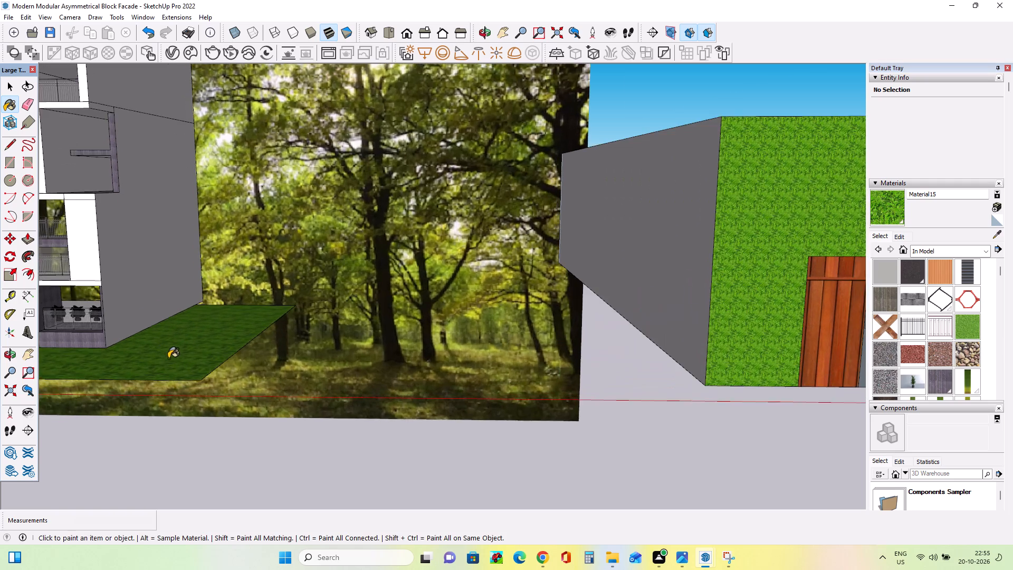
middle_drag(176, 360, 215, 458)
scroll(167, 404, up, 8)
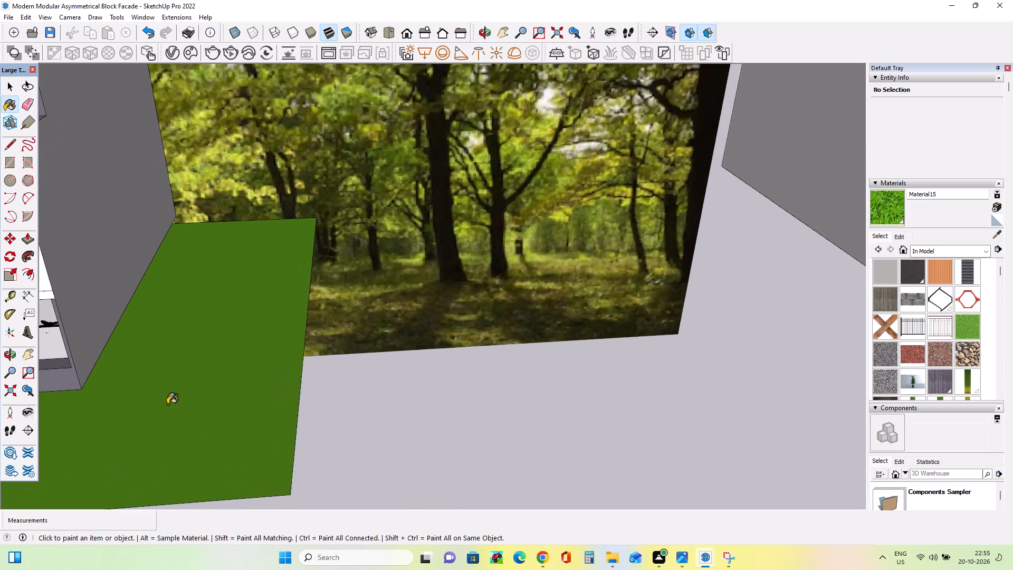
scroll(167, 404, up, 4)
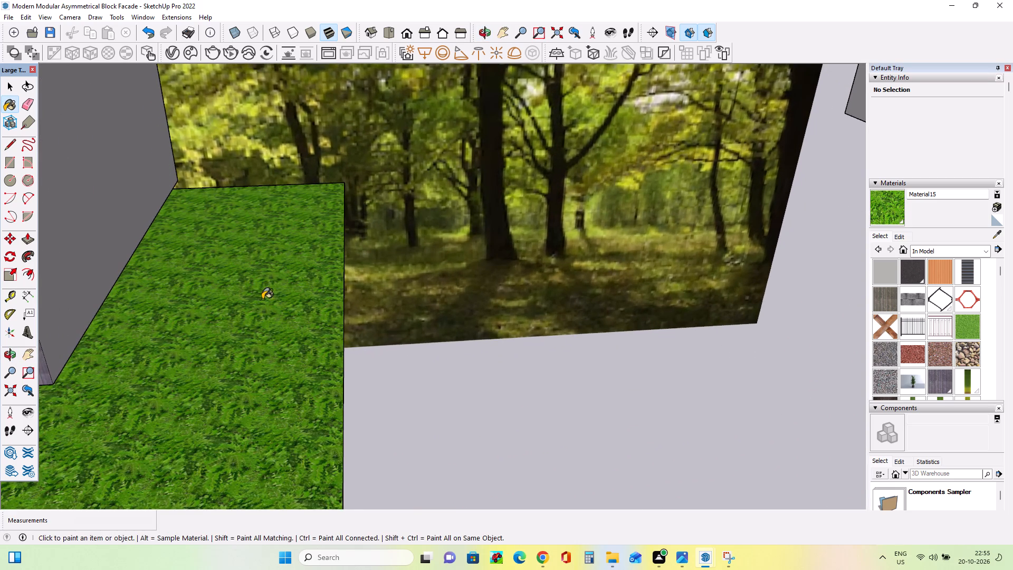
scroll(248, 326, up, 7)
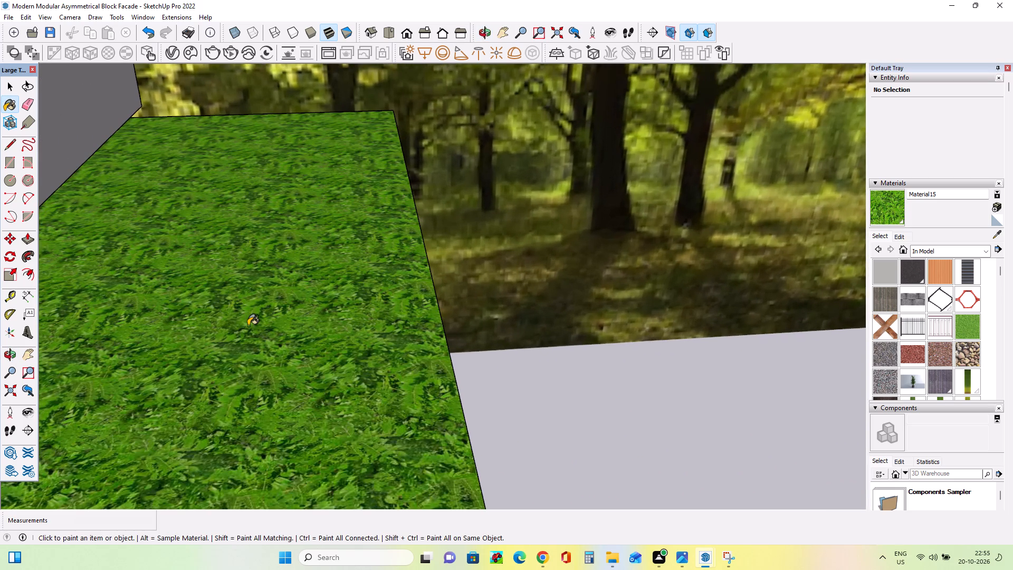
scroll(248, 326, down, 9)
scroll(248, 326, up, 1)
scroll(248, 326, down, 4)
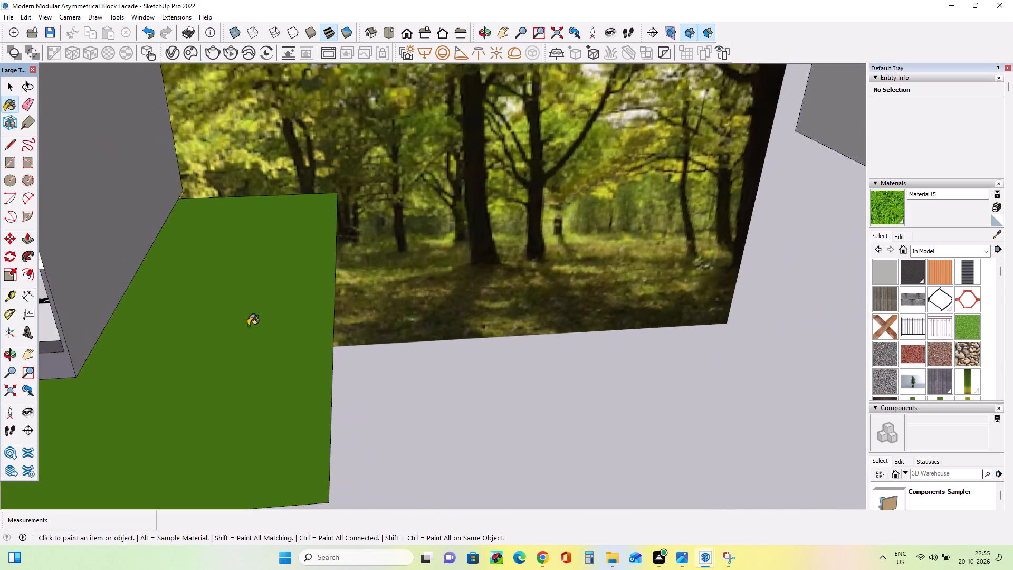
scroll(248, 326, down, 20)
scroll(248, 326, down, 8)
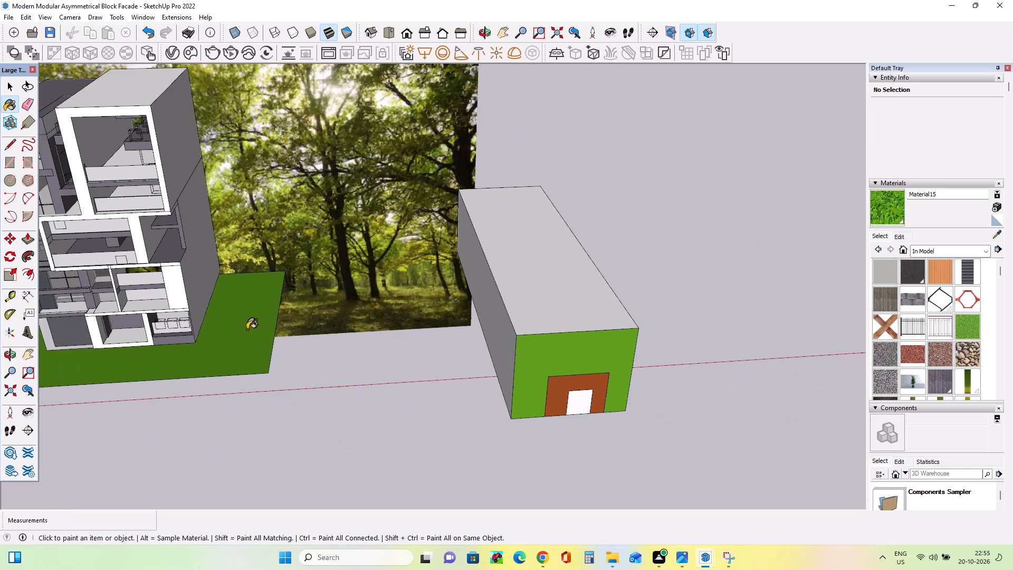
scroll(247, 329, down, 3)
scroll(155, 321, up, 4)
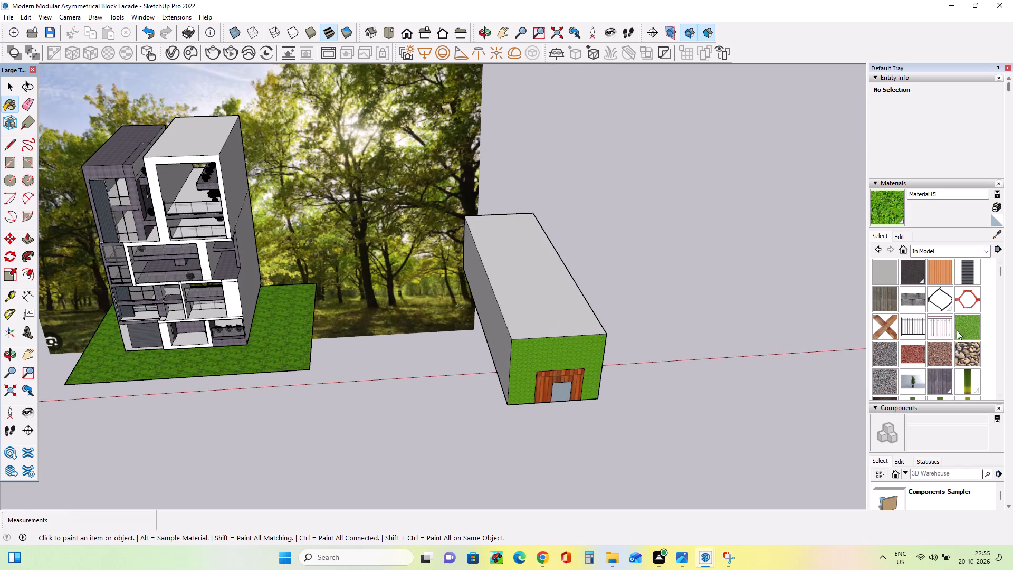
Choose the green Material #49117 from the in-model materials as the active paint material.
scroll(880, 336, down, 2)
scroll(888, 327, up, 3)
scroll(948, 296, down, 1)
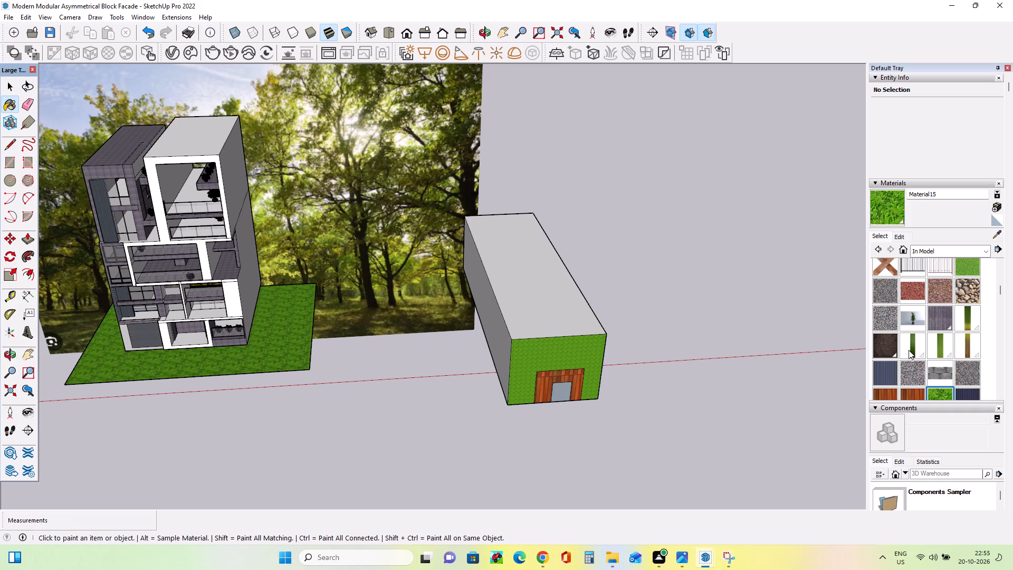
click(909, 350)
scroll(884, 212, up, 2)
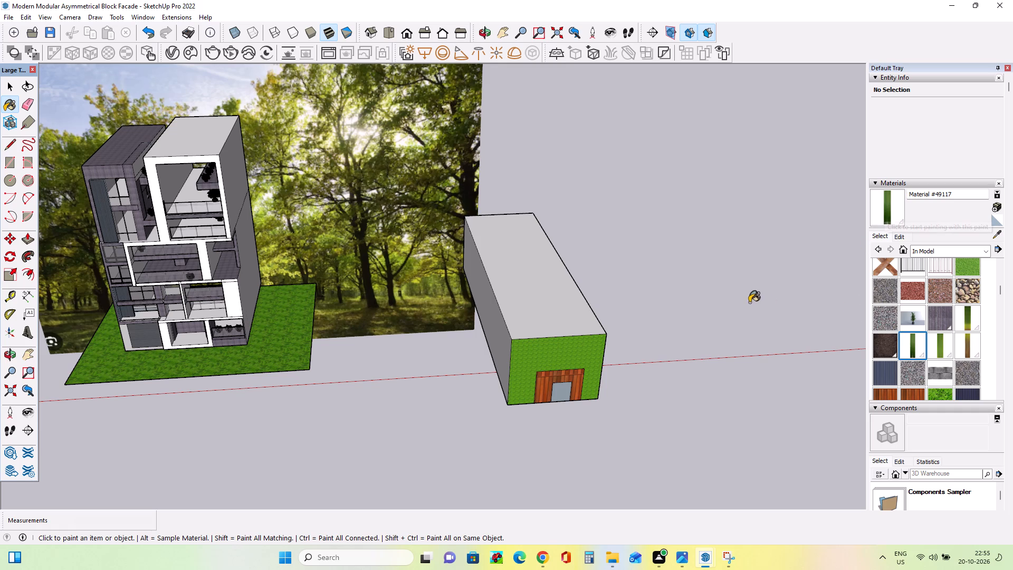
scroll(749, 302, down, 4)
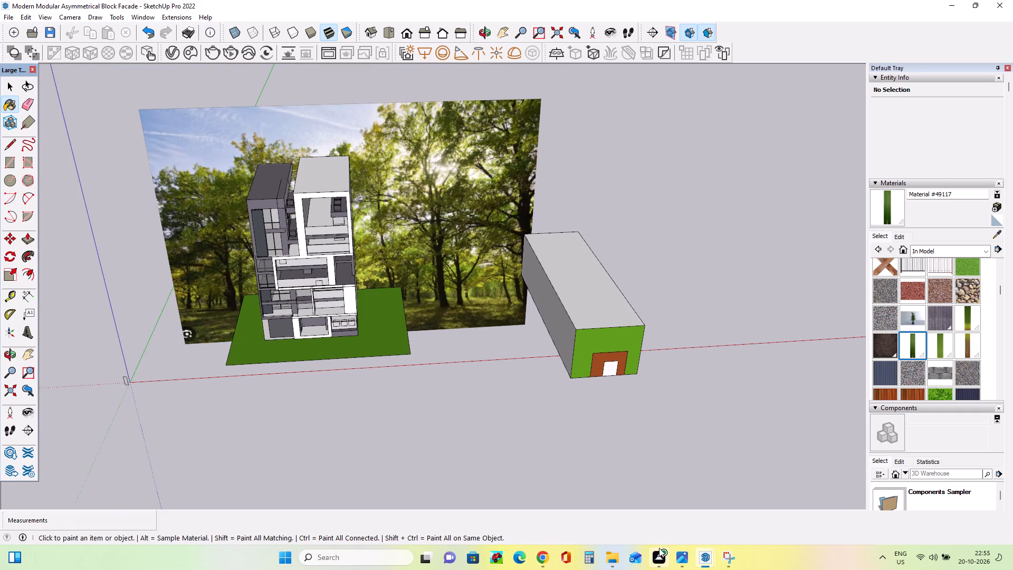
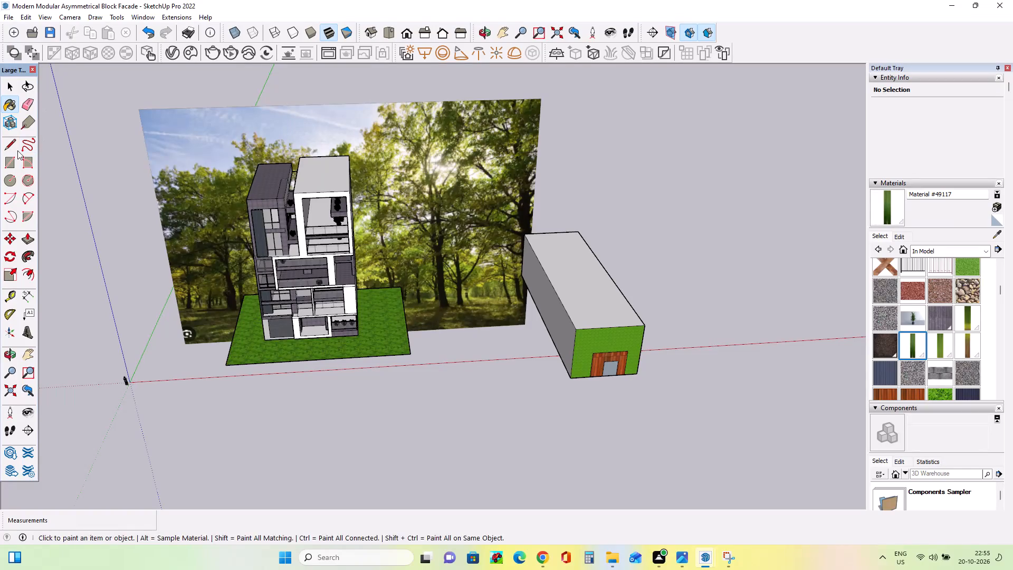
Paint the long box's top and both long sides, and the ground surface under the modular building, with the dark grey plank material.
click(13, 159)
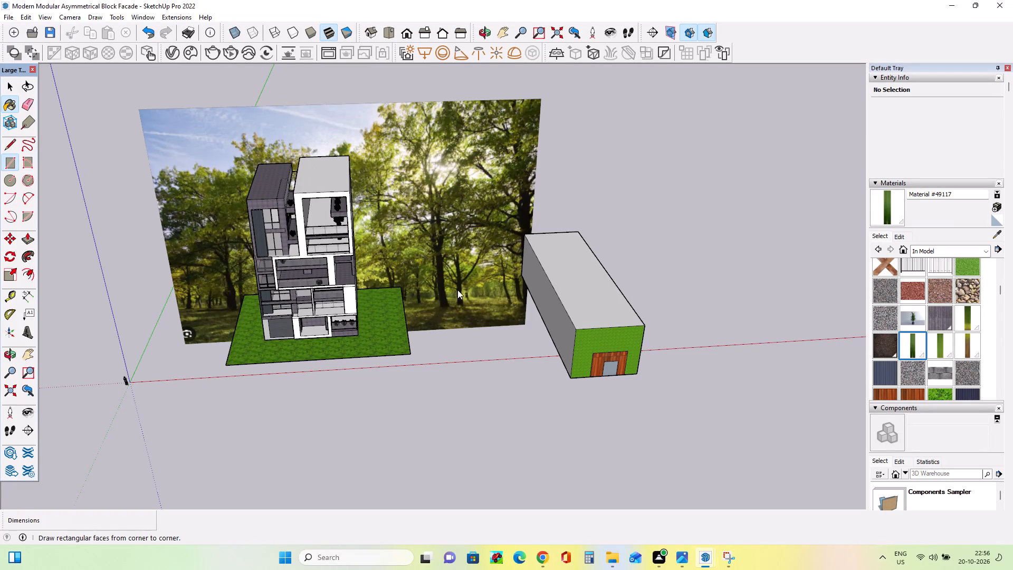
click(939, 322)
click(578, 277)
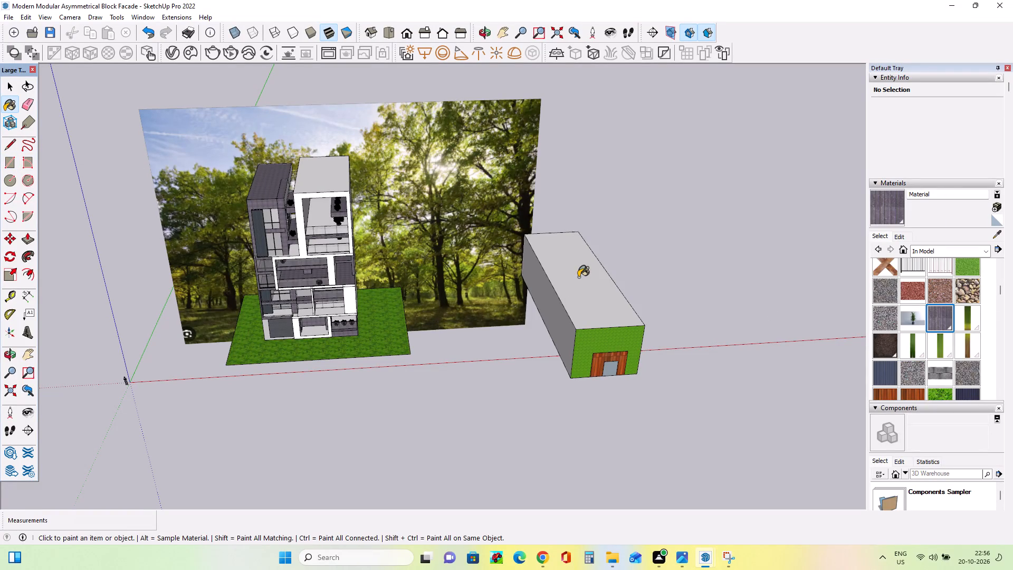
click(589, 305)
click(561, 335)
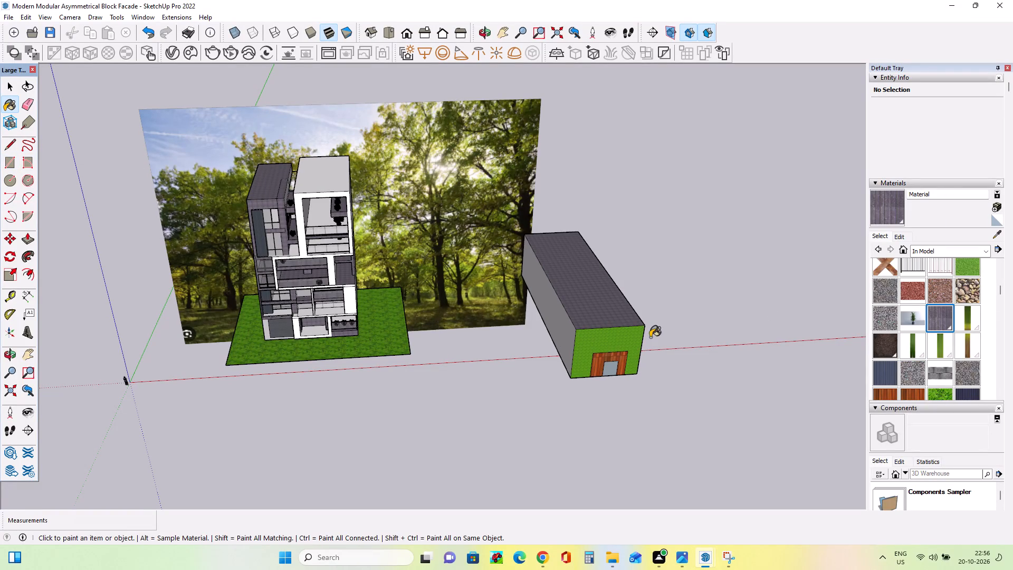
middle_drag(650, 337, 599, 333)
middle_drag(664, 344, 329, 315)
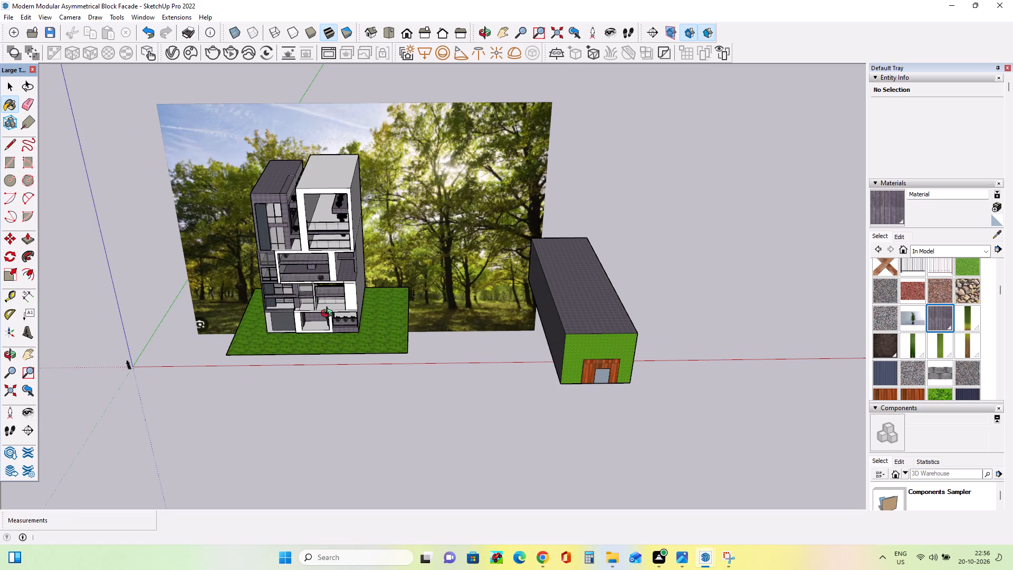
middle_drag(329, 315, 327, 315)
middle_drag(483, 352, 354, 332)
click(471, 315)
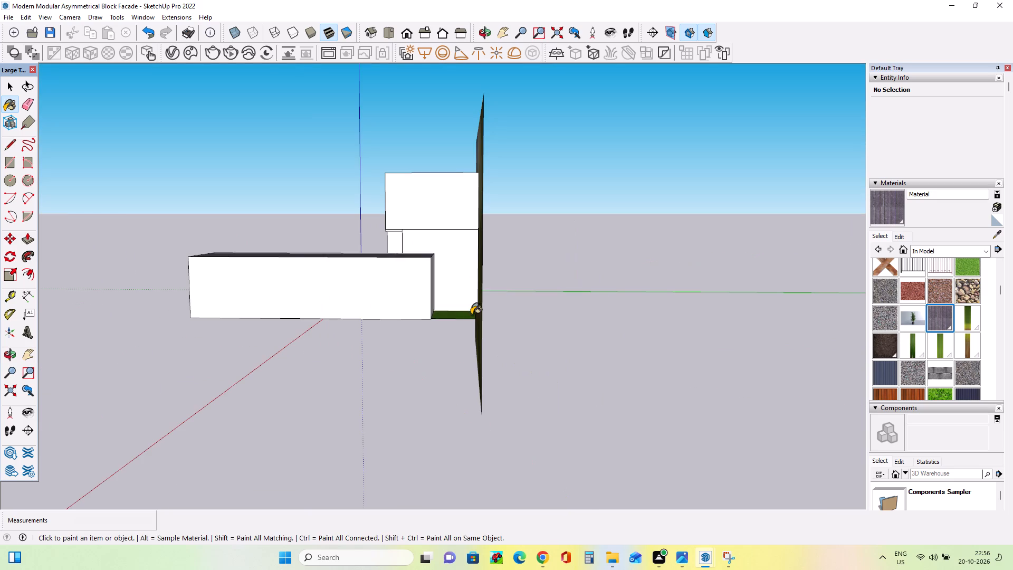
click(407, 278)
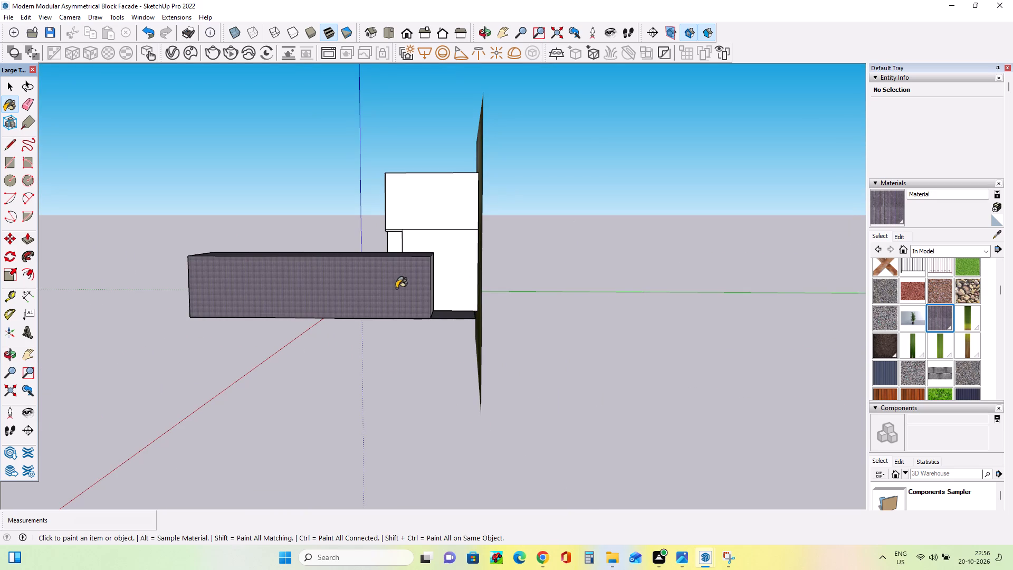
Delete the main body of the textured box beside the modular building, including its green front with the wooden doorway.
middle_drag(396, 289, 600, 350)
middle_drag(289, 280, 473, 341)
middle_drag(400, 297, 462, 334)
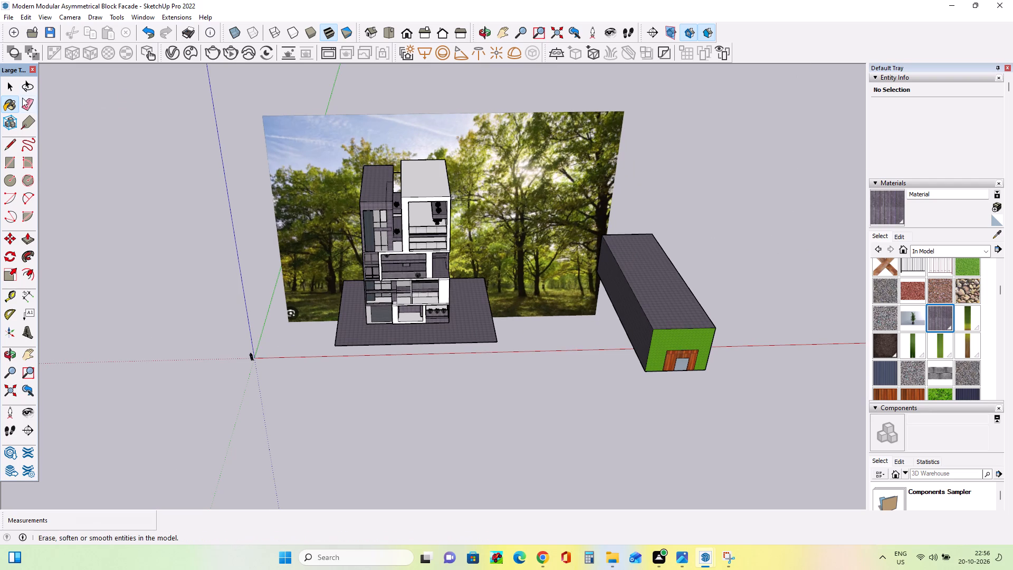
click(7, 84)
click(150, 274)
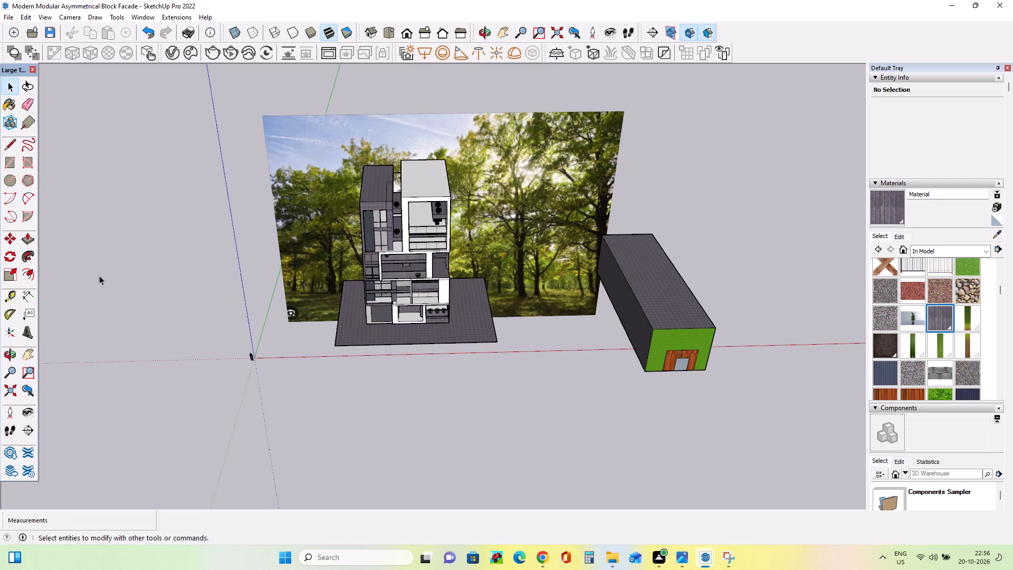
click(13, 277)
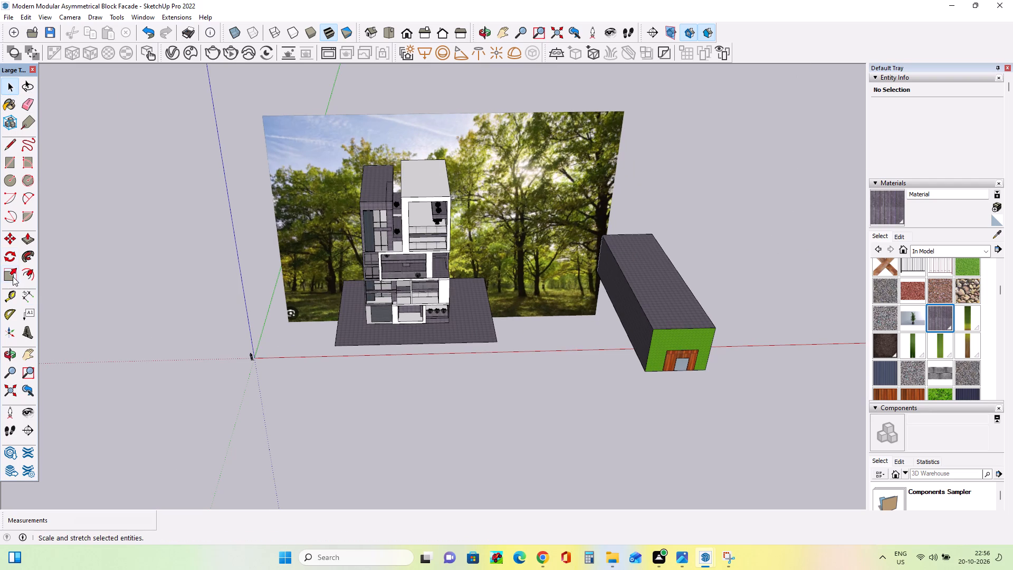
click(12, 83)
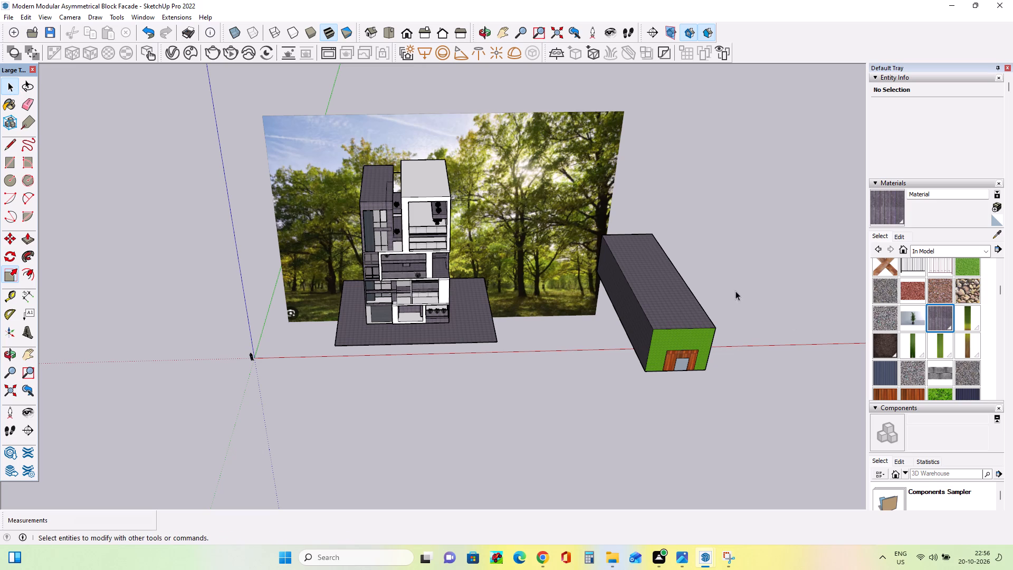
drag(734, 272, 622, 353)
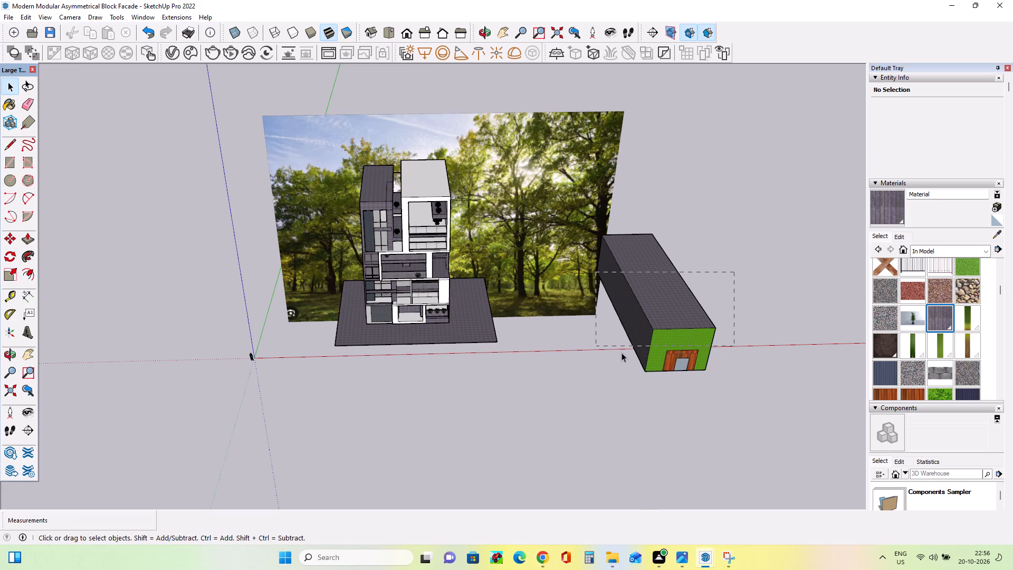
drag(622, 353, 619, 352)
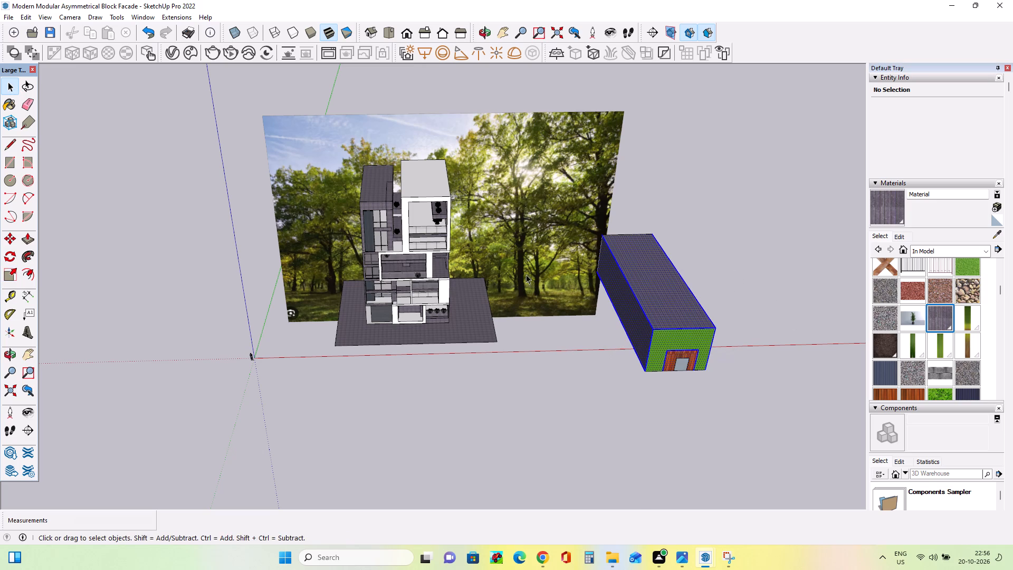
key(Delete)
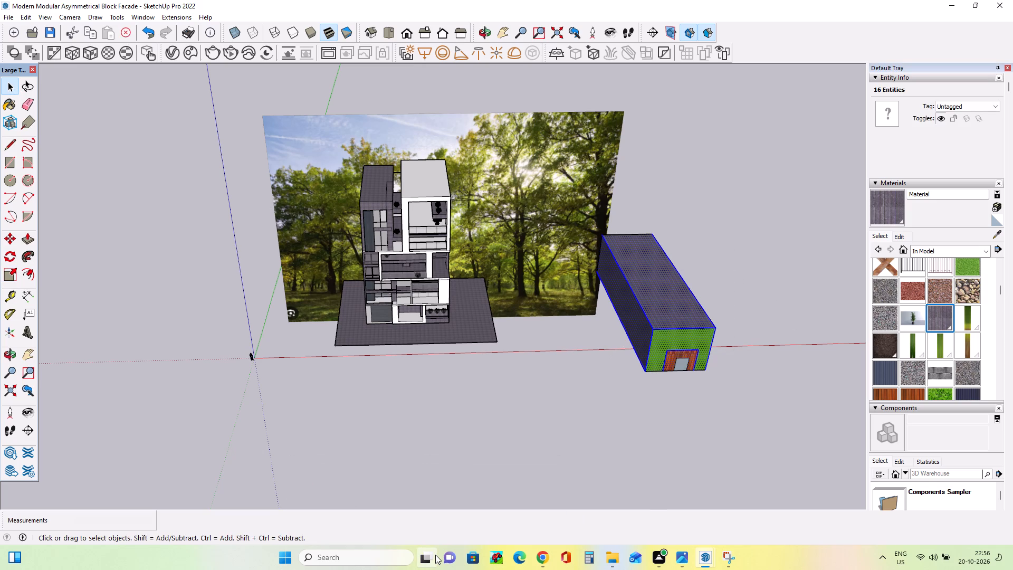
Delete the box's leftover rear face and the remaining base and doorway edges near the red axis.
drag(648, 222, 645, 237)
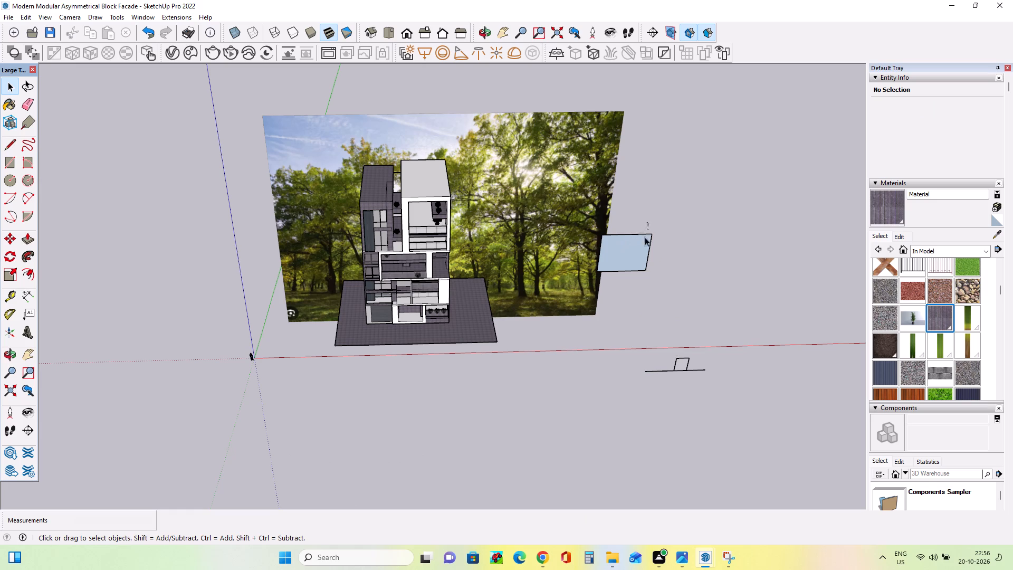
drag(645, 237, 626, 280)
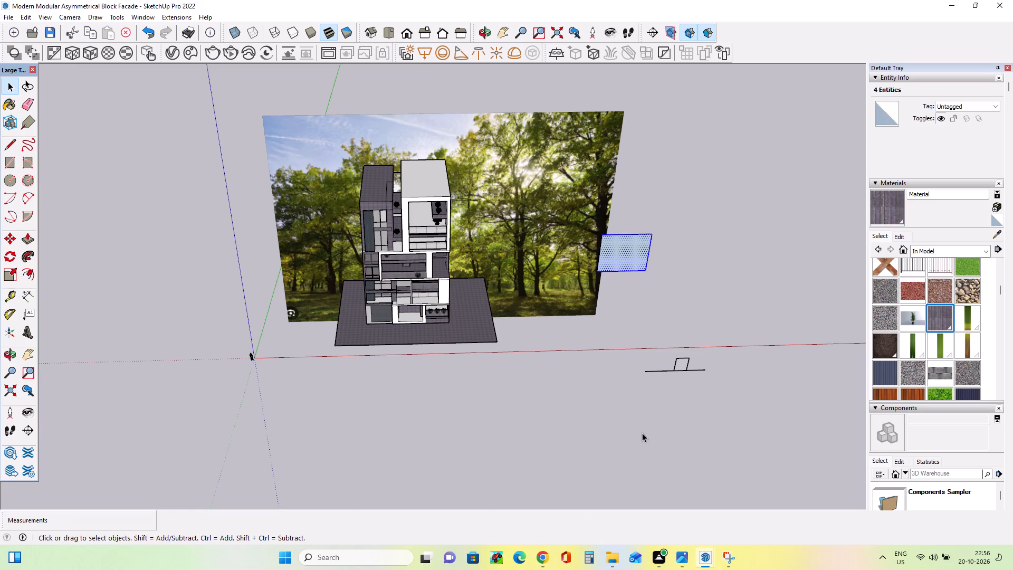
key(Delete)
scroll(657, 396, up, 1)
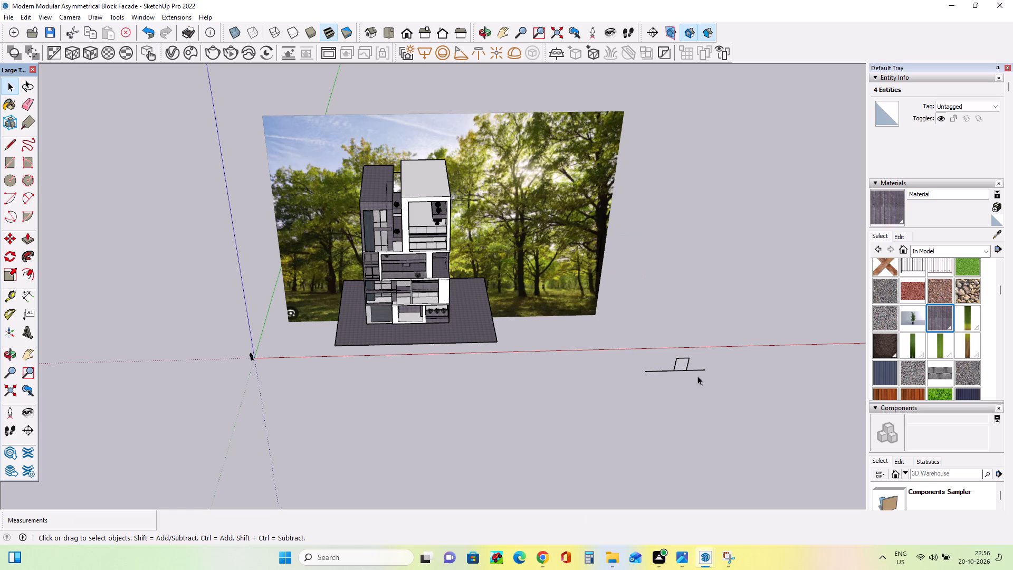
drag(758, 342, 565, 414)
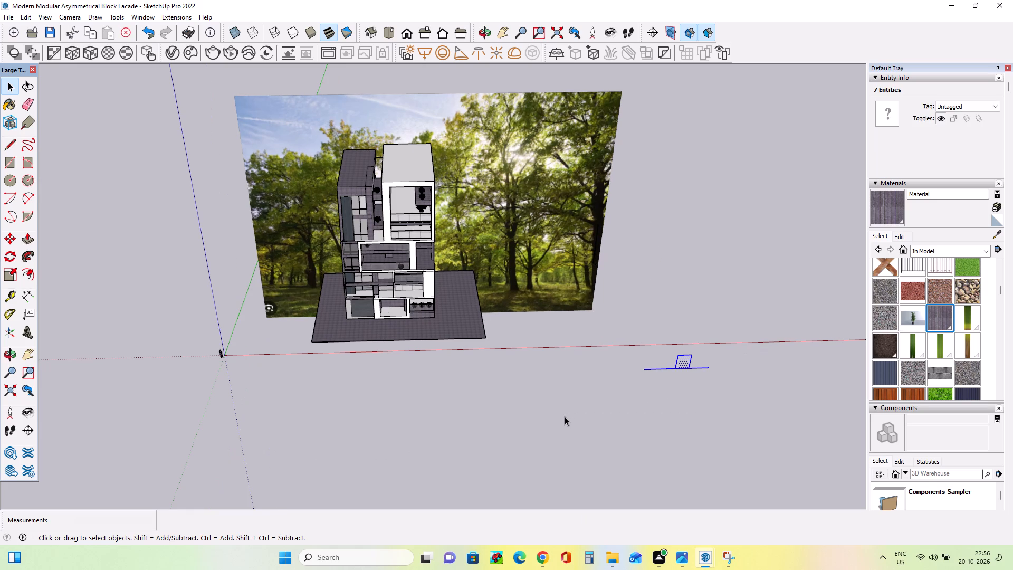
key(Delete)
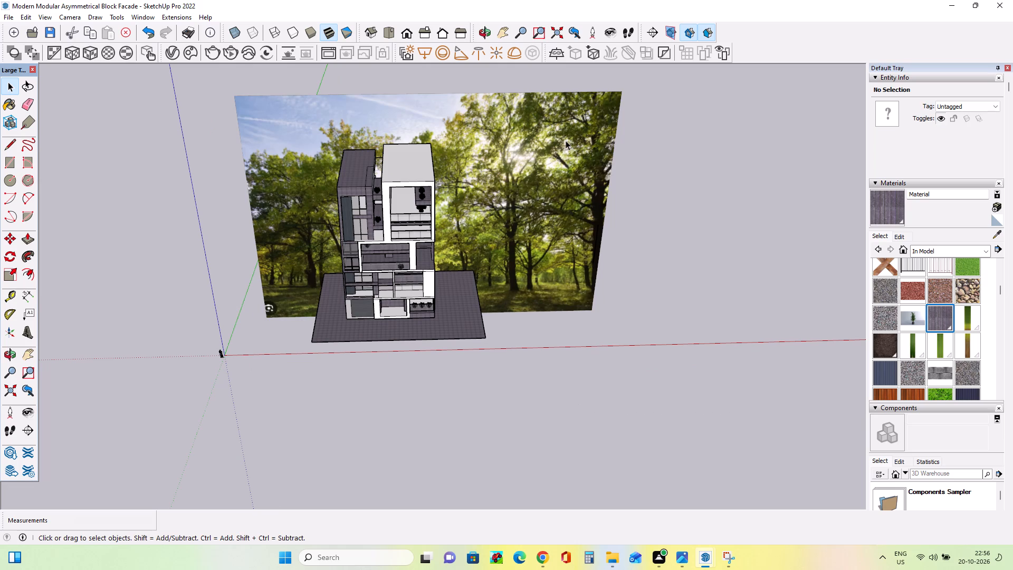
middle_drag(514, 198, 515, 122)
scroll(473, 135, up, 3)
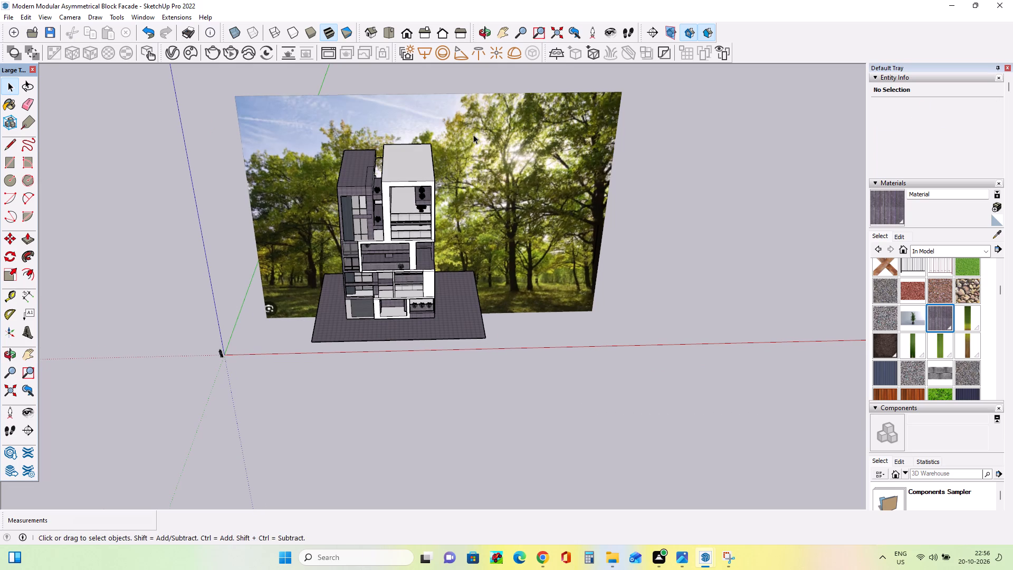
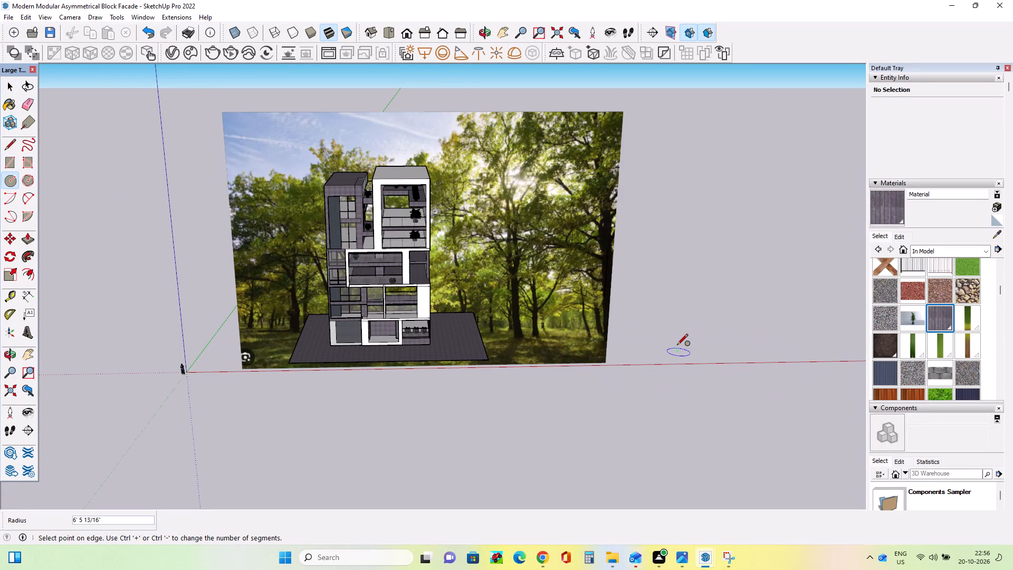
Complete the first circle on the open ground beside the forest photo, near the red axis.
click(680, 342)
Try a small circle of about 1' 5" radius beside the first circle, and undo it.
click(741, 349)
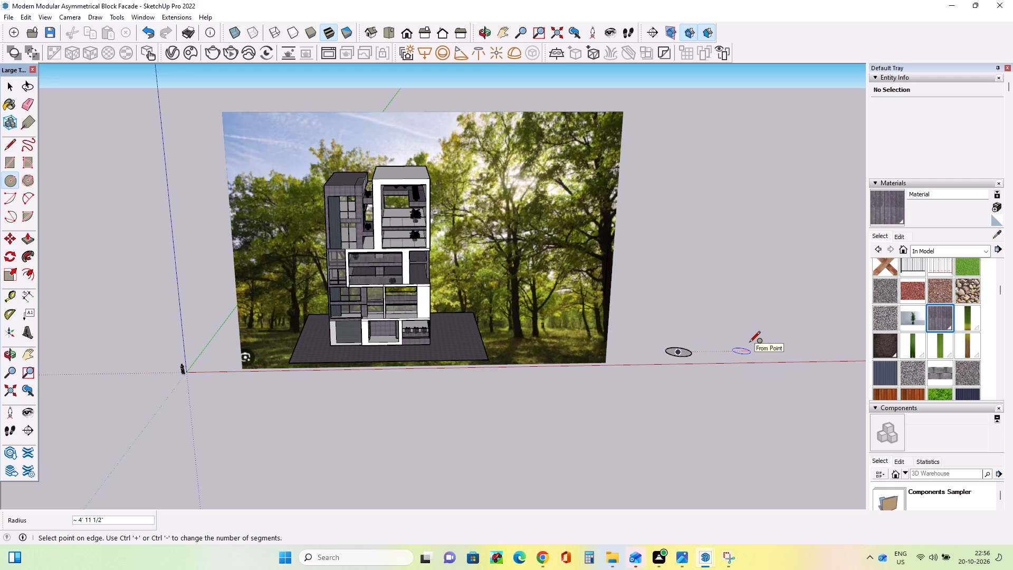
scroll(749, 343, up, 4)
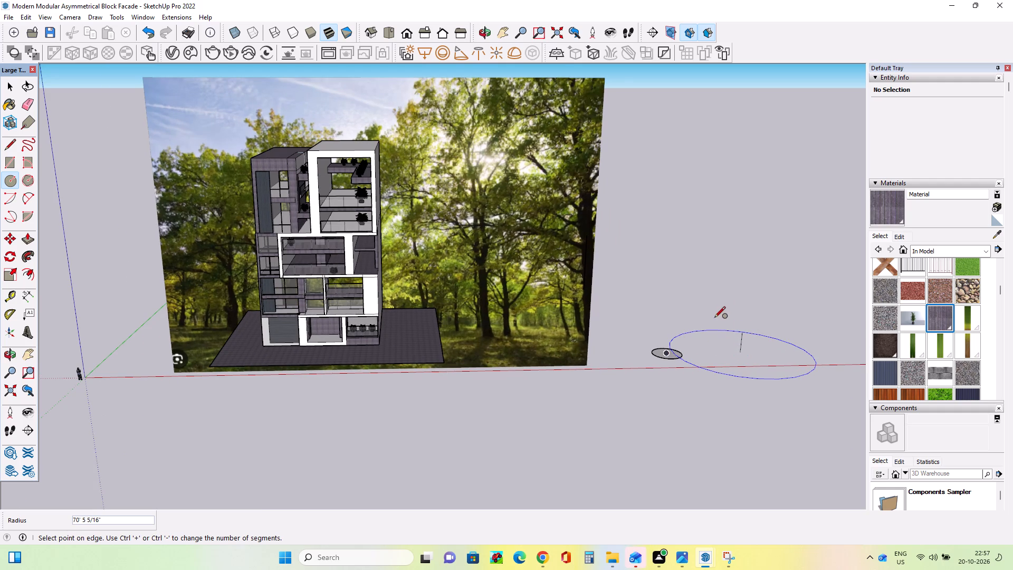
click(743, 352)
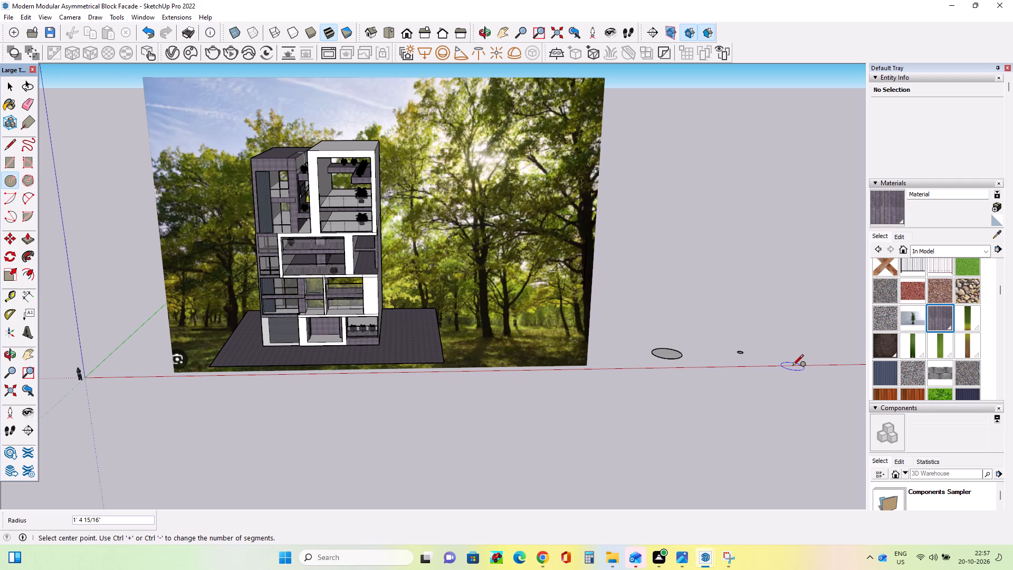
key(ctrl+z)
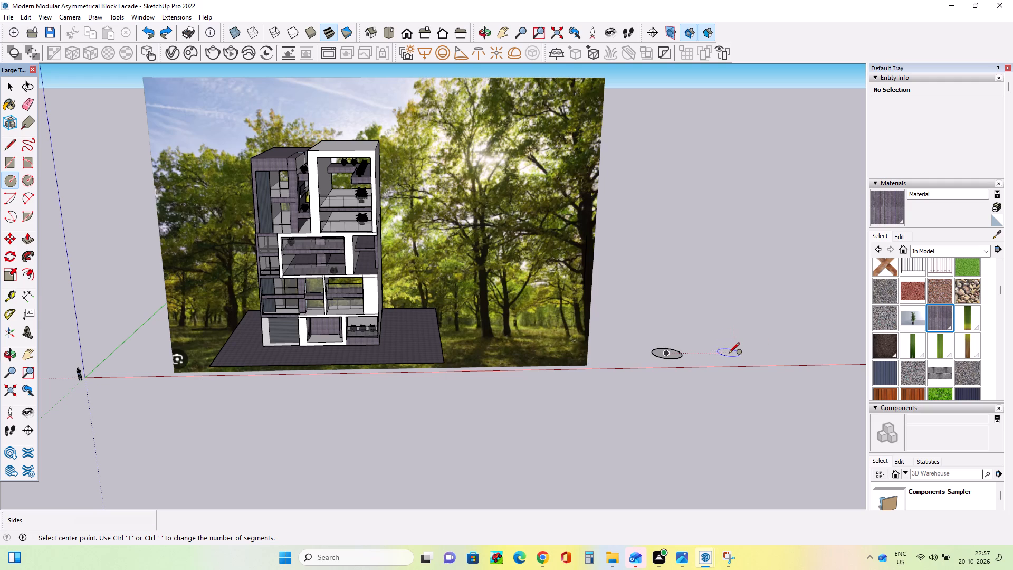
Draw a second ground circle of about 6' 4" radius beside the first one.
click(729, 354)
click(740, 341)
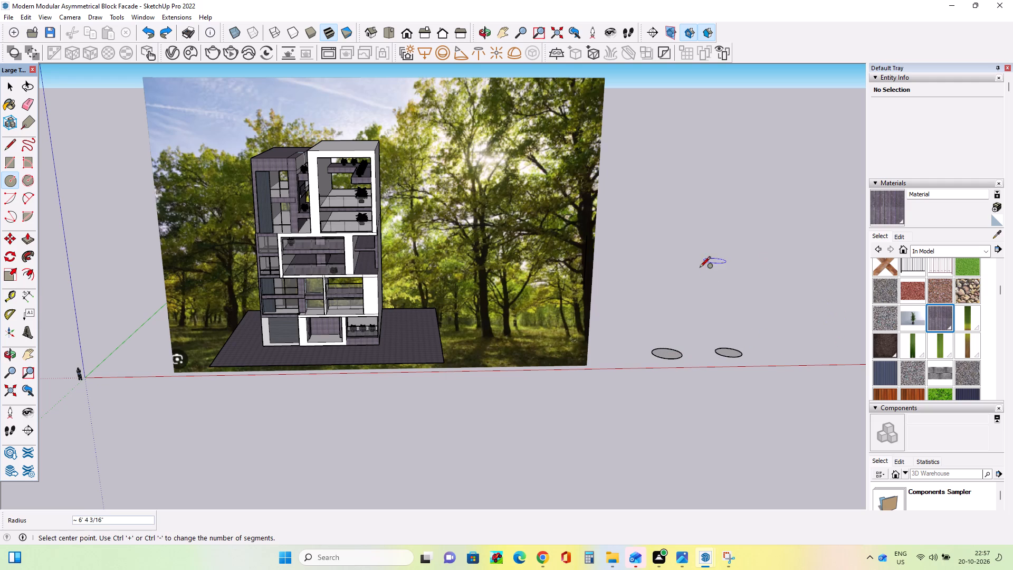
Draw a connected path: about 56' up from the first circle's centre, about 64' 8" down to the second's centre, and outward along the ground.
click(13, 143)
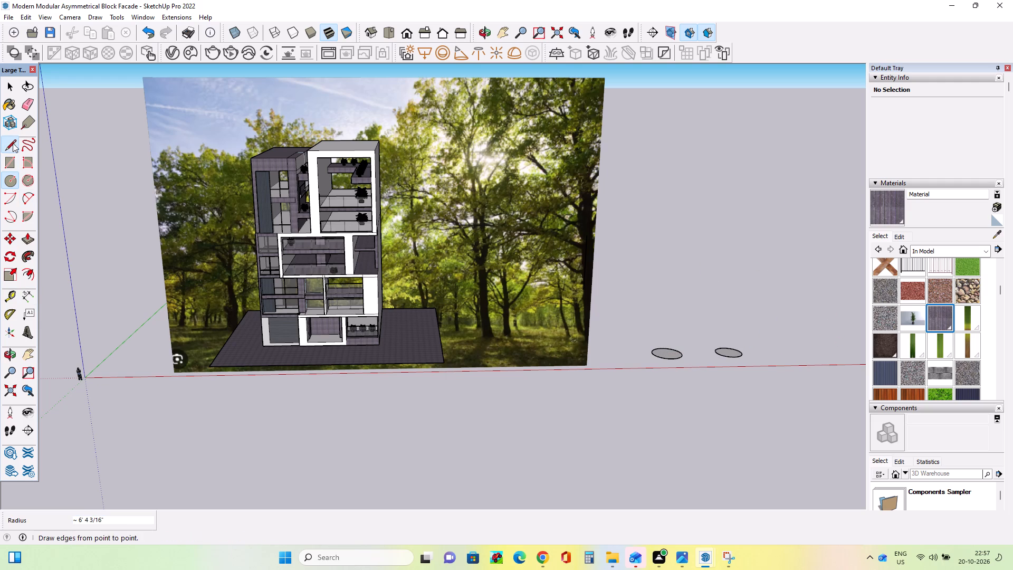
click(667, 355)
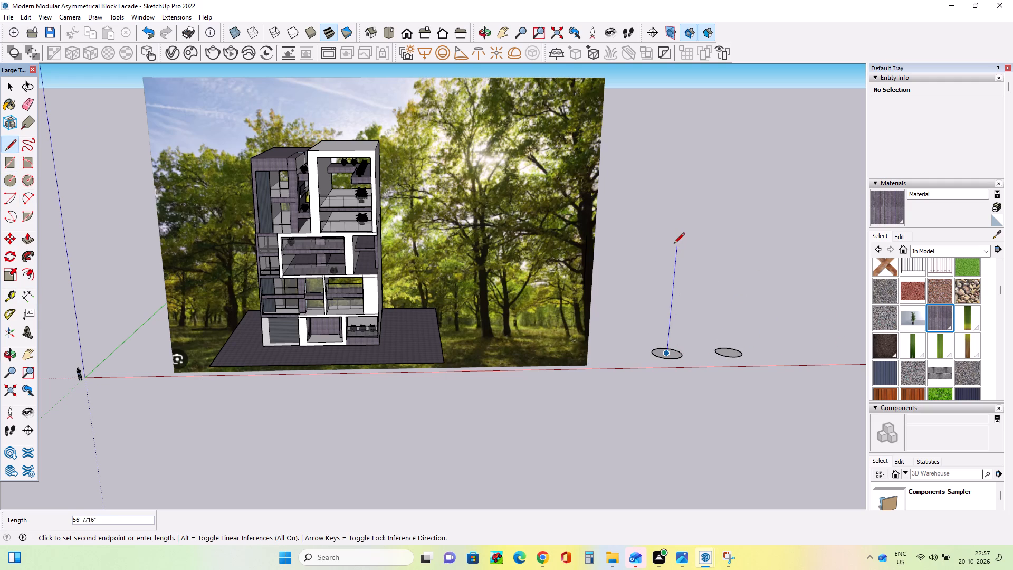
click(674, 244)
click(731, 348)
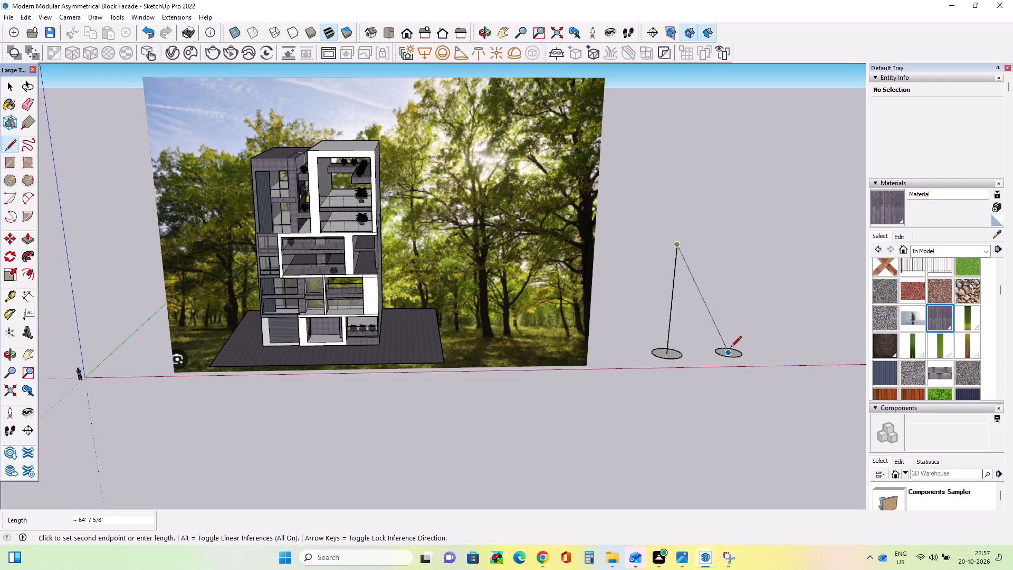
click(732, 352)
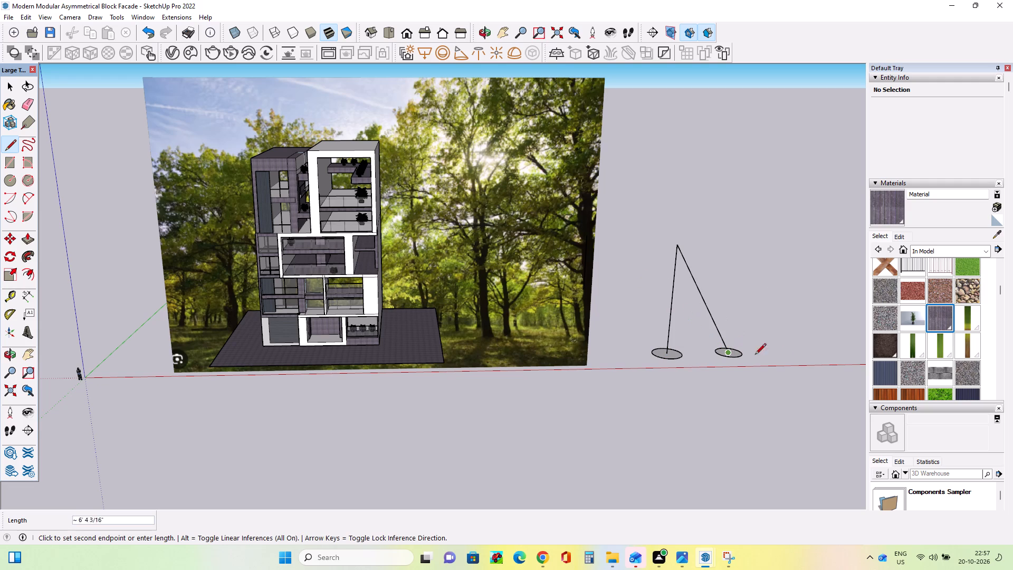
click(793, 348)
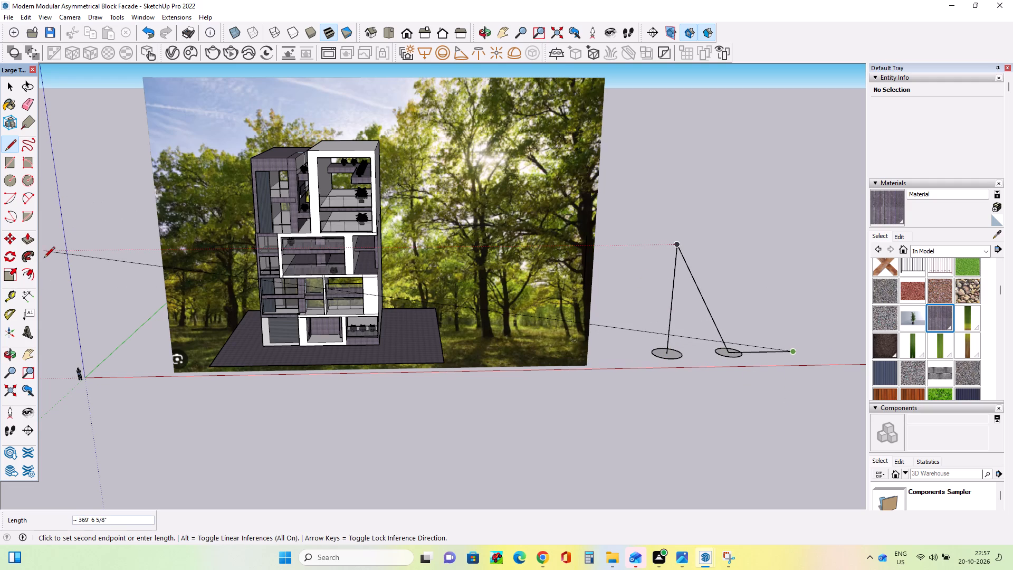
key(space)
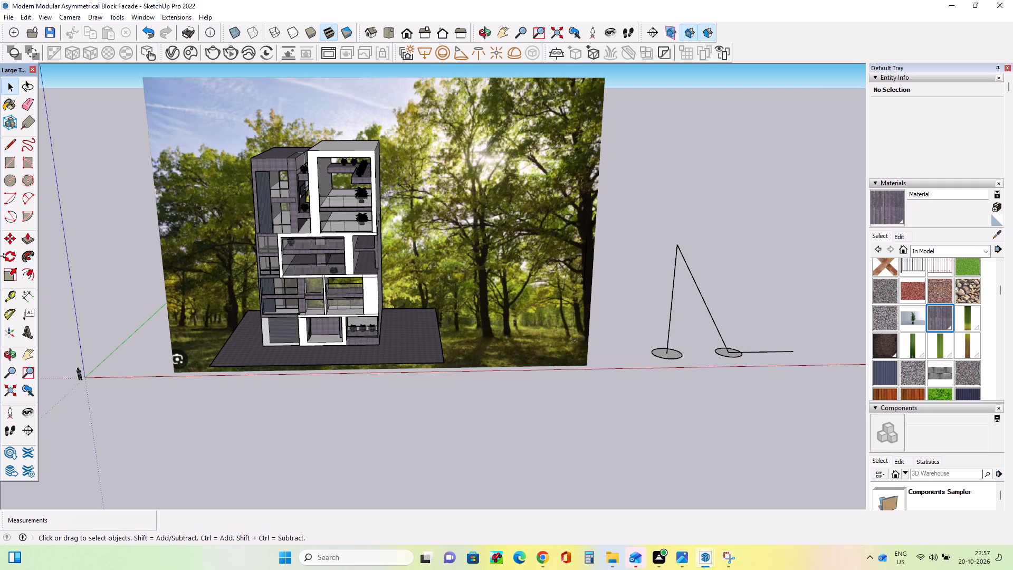
Sweep the first circle up the vertical line with Follow Me to form a tall cylinder.
click(29, 267)
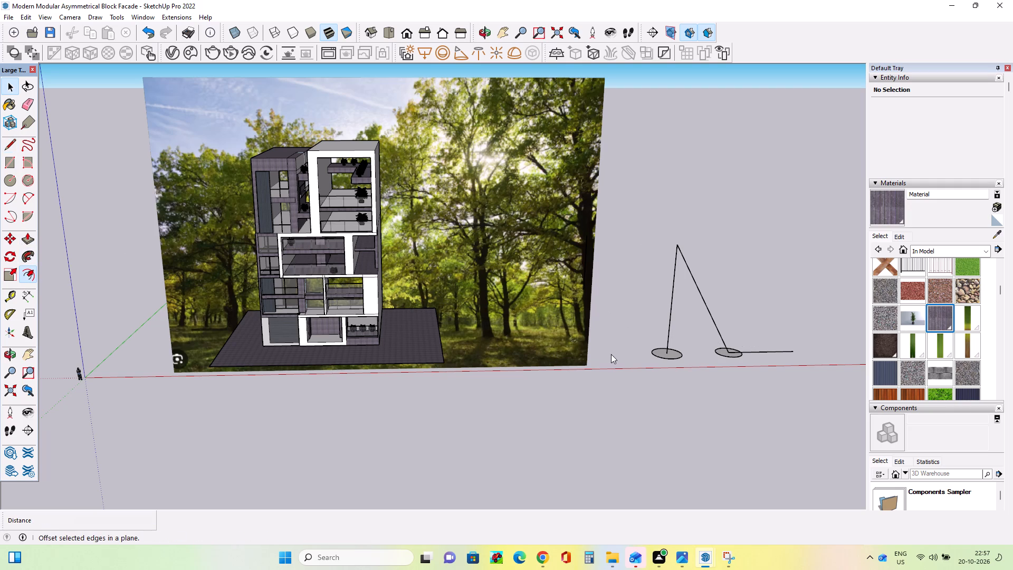
click(26, 251)
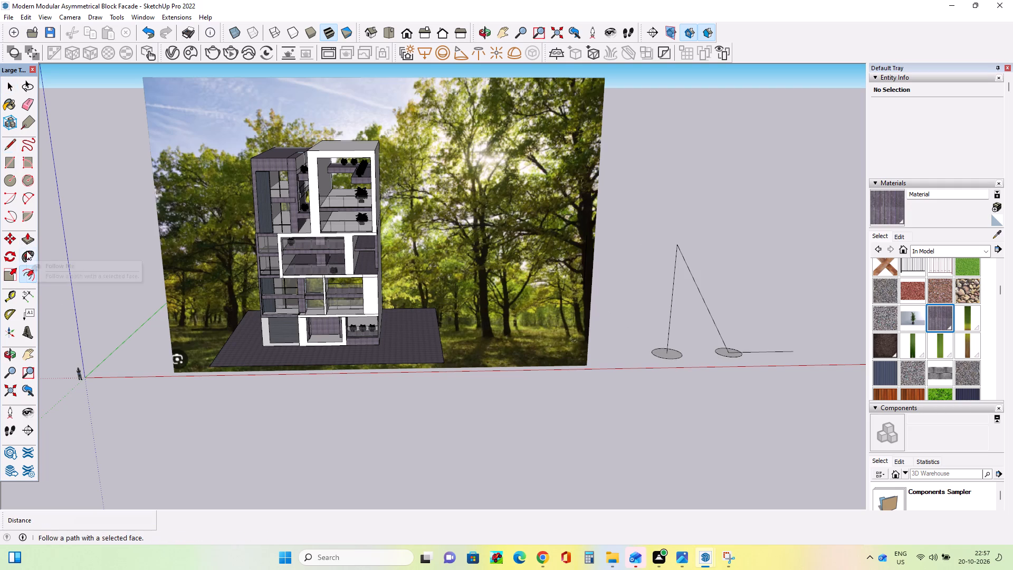
click(664, 355)
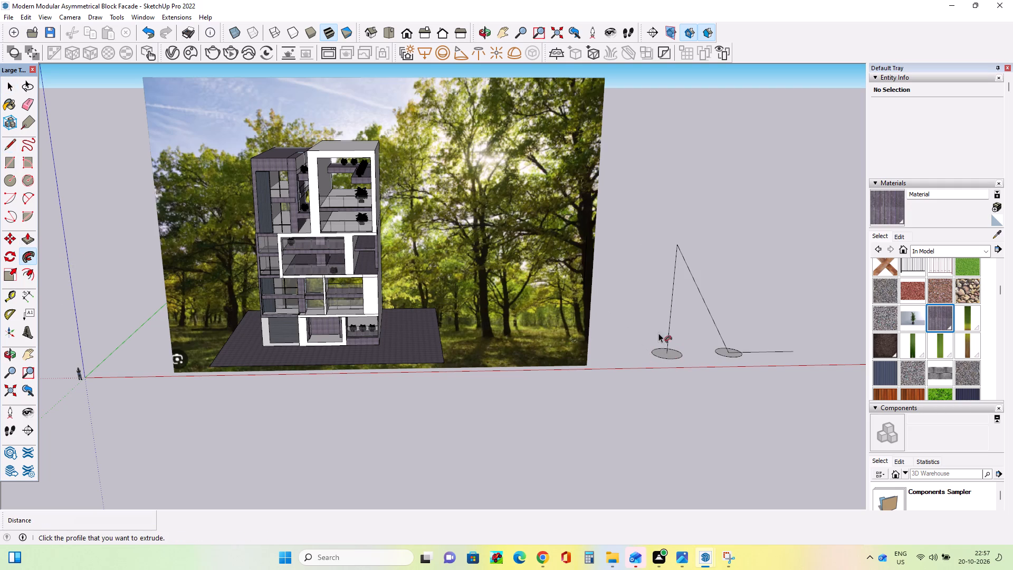
drag(664, 346, 665, 337)
scroll(658, 326, up, 5)
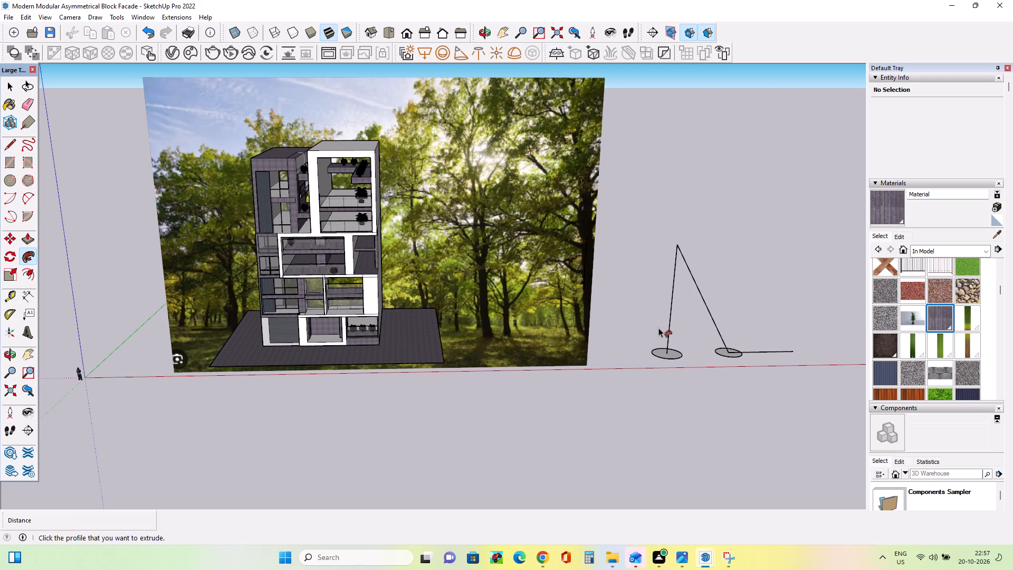
scroll(658, 328, up, 11)
middle_drag(661, 321, 673, 384)
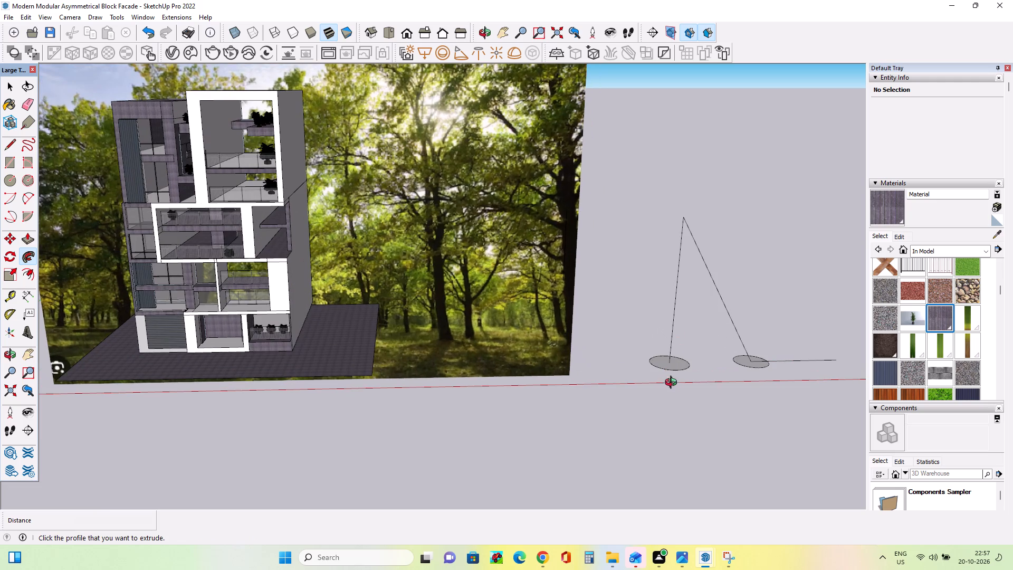
middle_drag(673, 384, 673, 391)
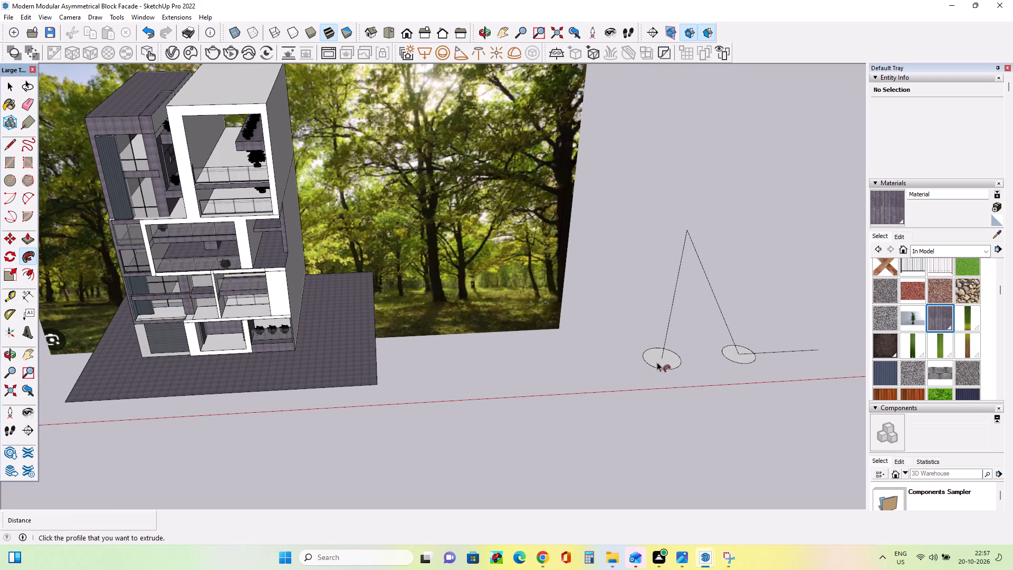
click(663, 365)
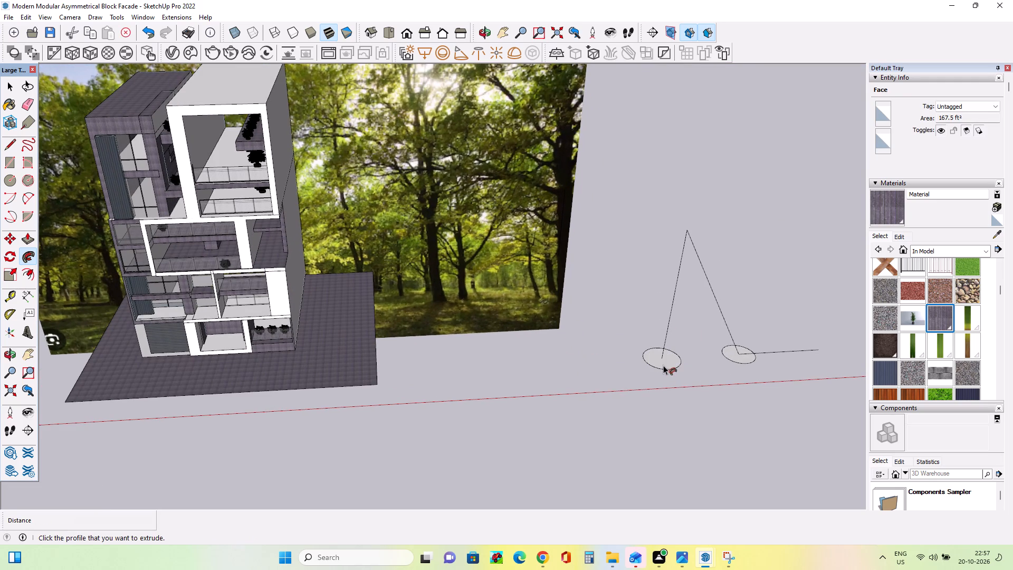
drag(669, 361, 697, 231)
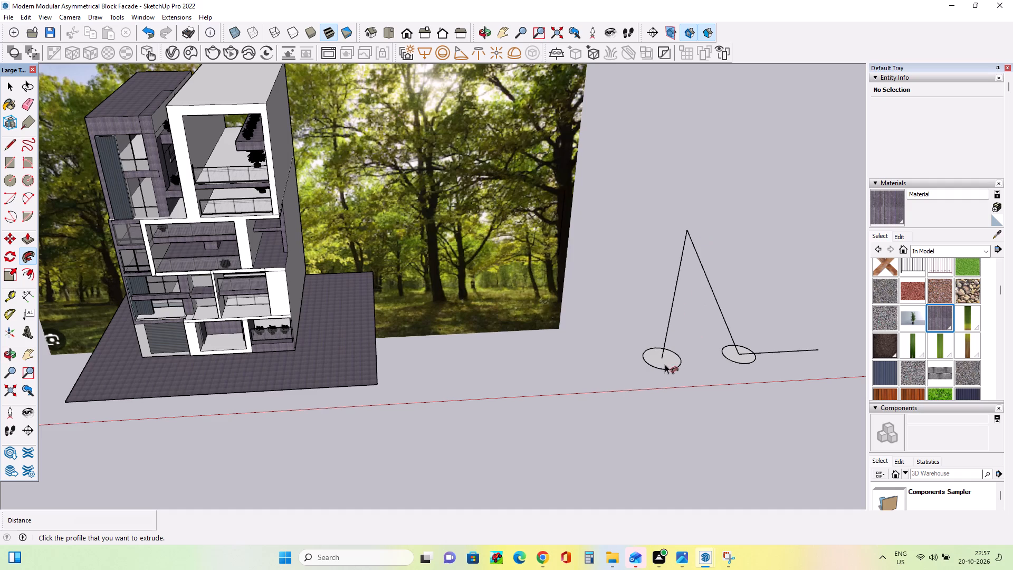
drag(663, 362, 681, 252)
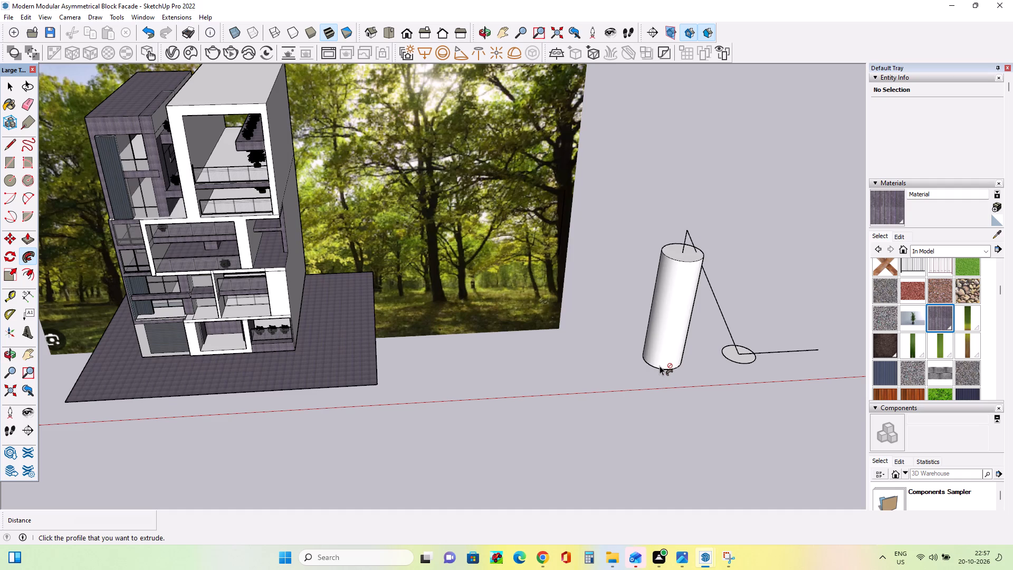
Continue the Follow Me sweep from the cylinder's top face to the path's apex and down the diagonal line.
click(682, 255)
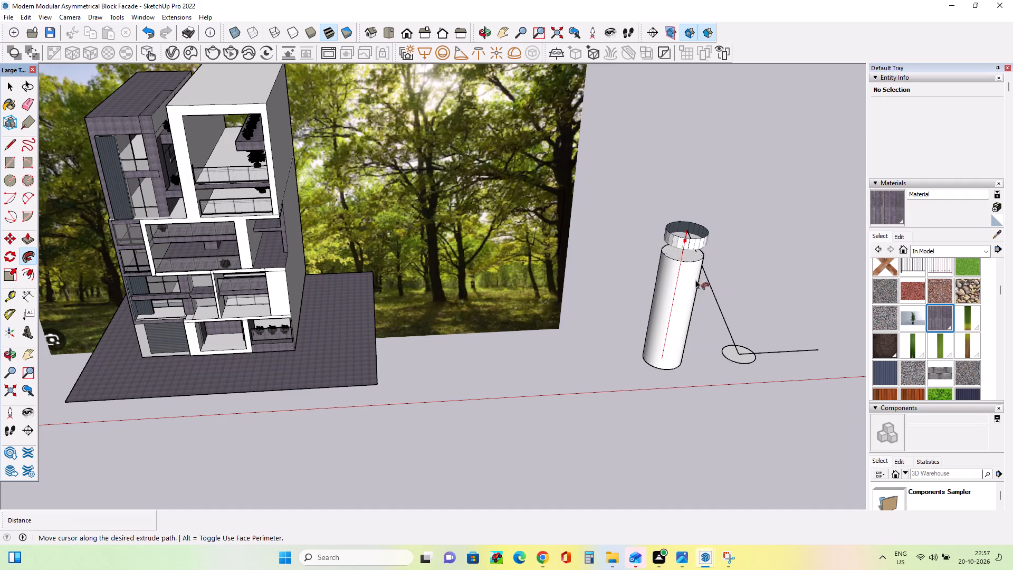
click(682, 258)
drag(699, 241, 708, 252)
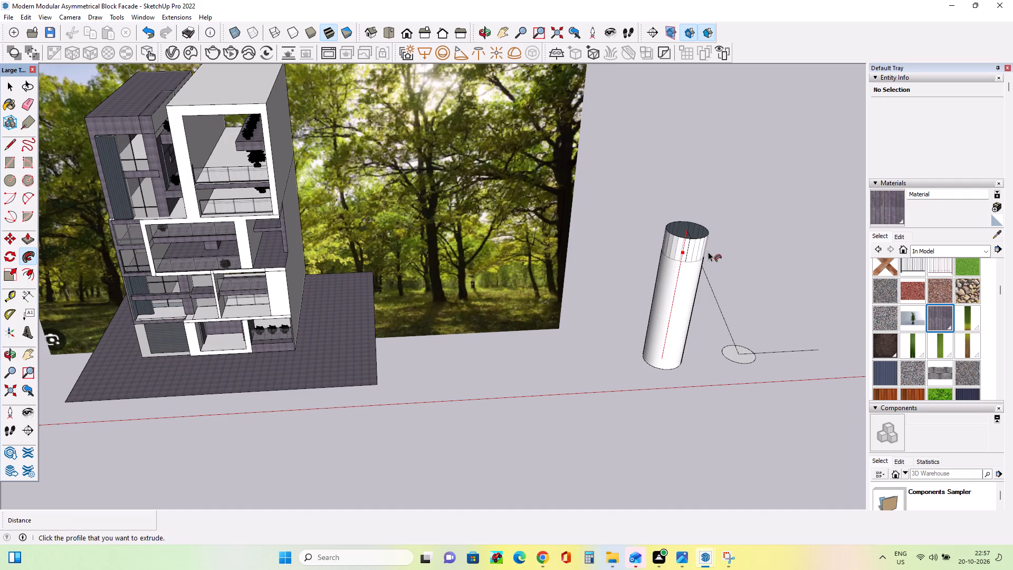
drag(708, 252, 731, 327)
drag(696, 251, 724, 327)
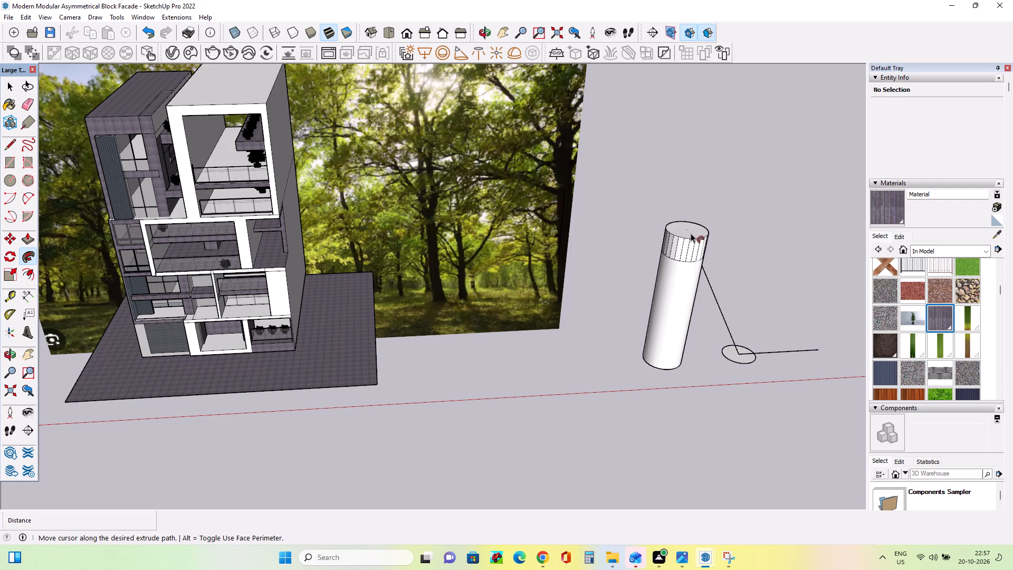
drag(691, 232, 723, 306)
drag(698, 261, 705, 271)
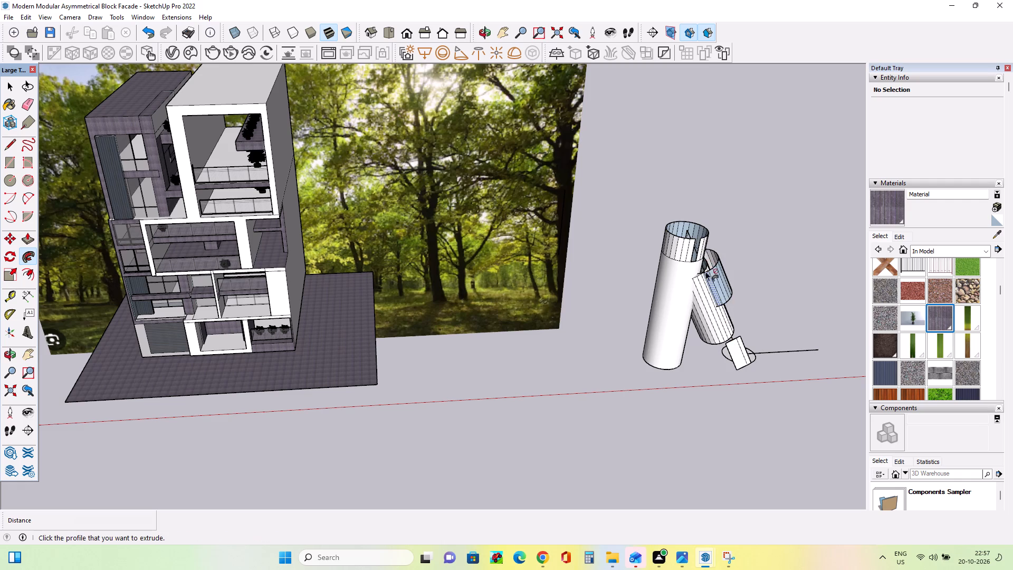
drag(705, 271, 732, 340)
drag(725, 338, 740, 354)
Try to carry the swept diagonal faces on to the second circle with Follow Me.
scroll(733, 356, up, 5)
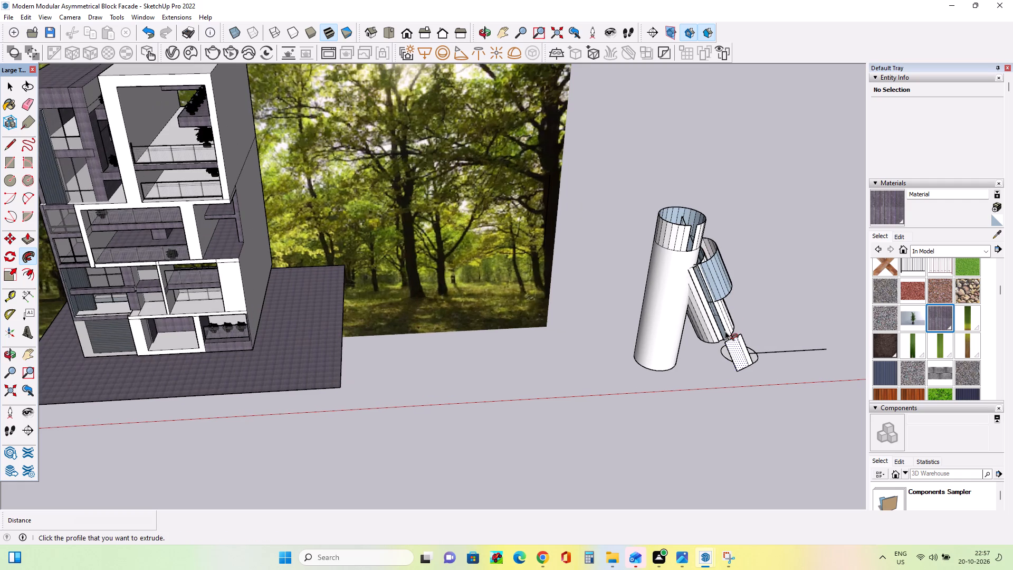
drag(722, 329, 745, 364)
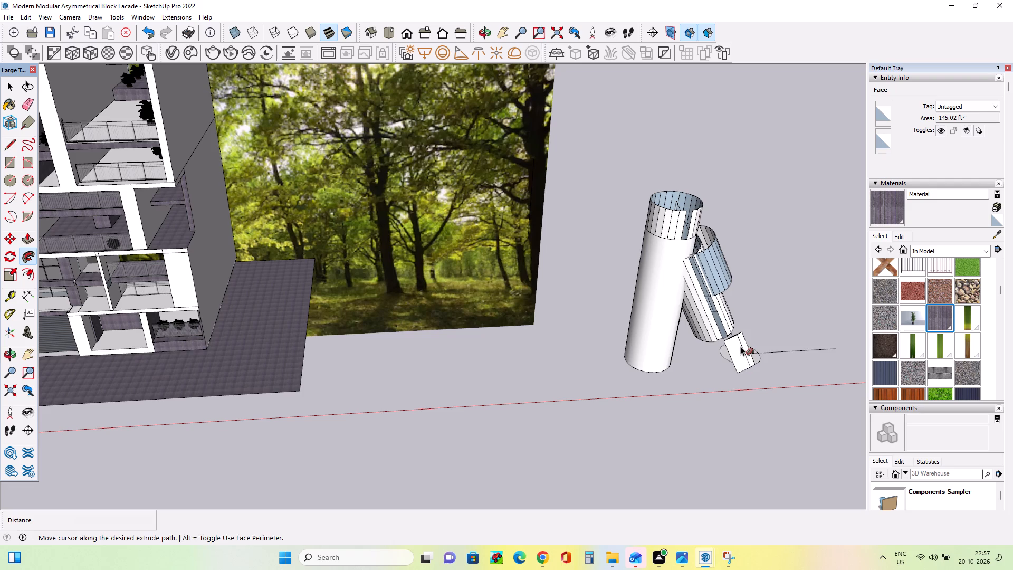
drag(685, 238, 739, 342)
drag(693, 260, 745, 371)
drag(720, 298, 749, 364)
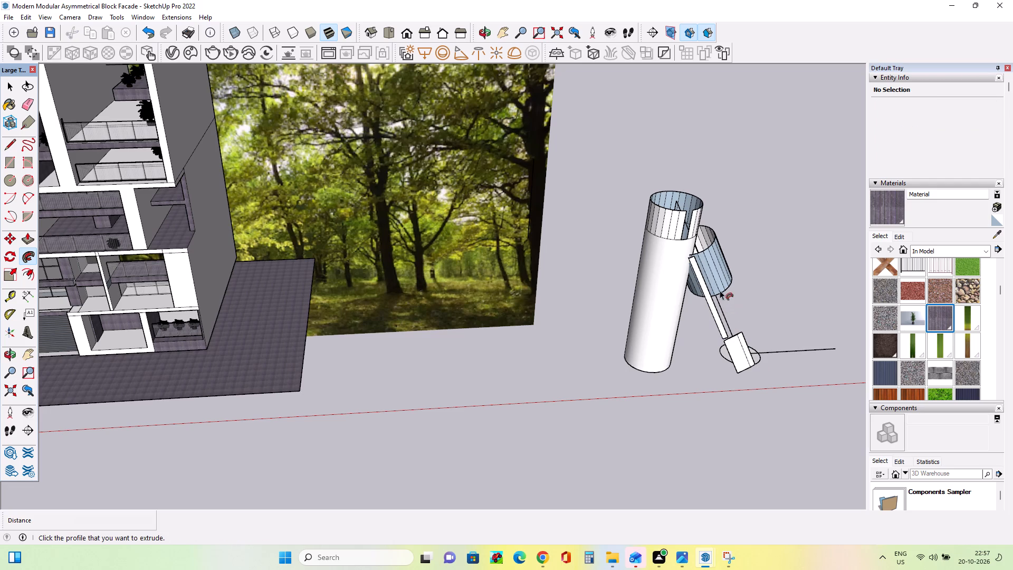
Try to extend the short tilted cylinder's lower end face along the diagonal line with Follow Me.
middle_drag(720, 290, 641, 147)
middle_drag(756, 343, 742, 327)
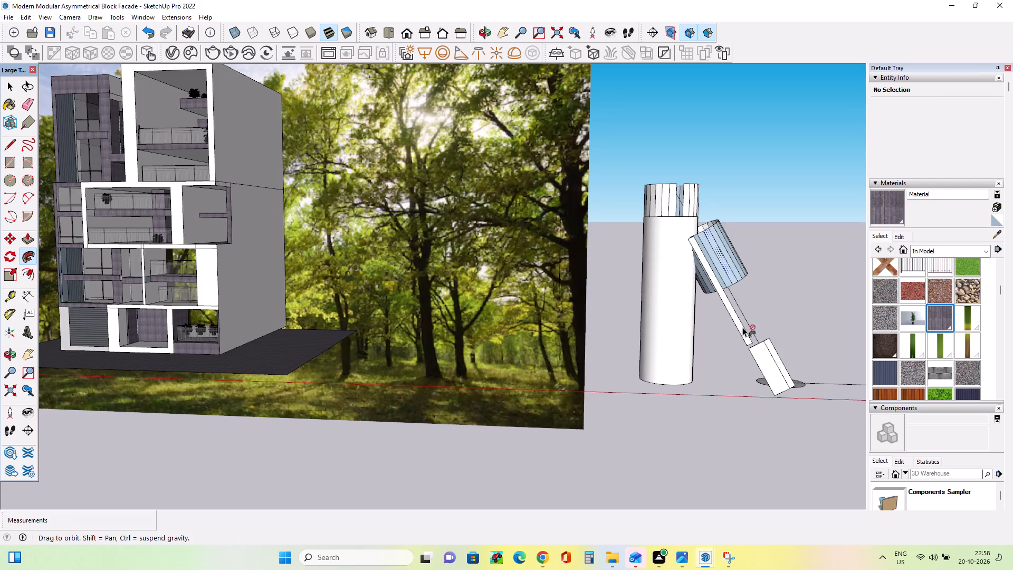
middle_drag(742, 327, 533, 235)
middle_drag(787, 283, 732, 291)
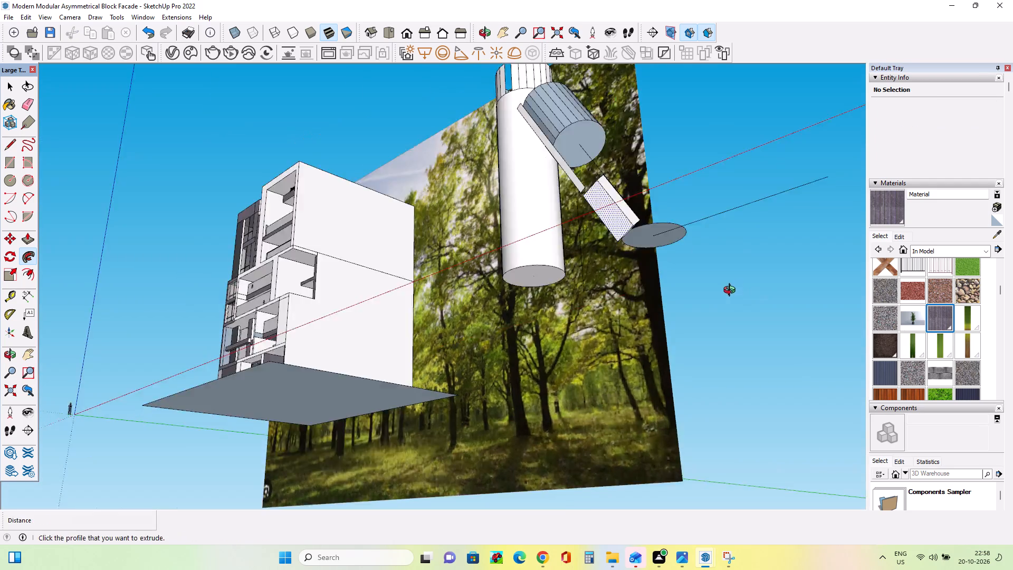
middle_drag(732, 291, 761, 299)
drag(473, 163, 497, 225)
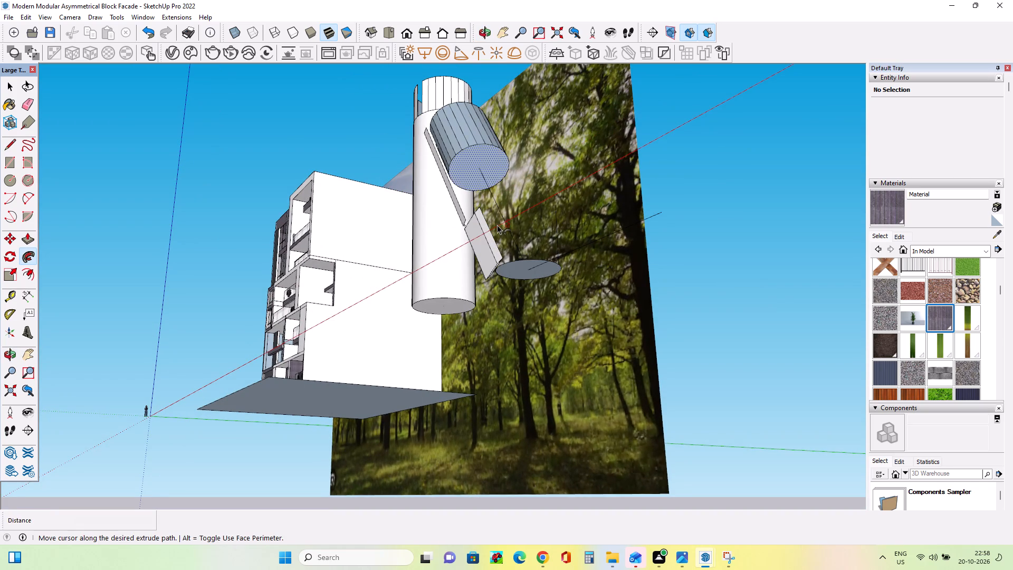
drag(497, 225, 497, 226)
drag(482, 153, 529, 313)
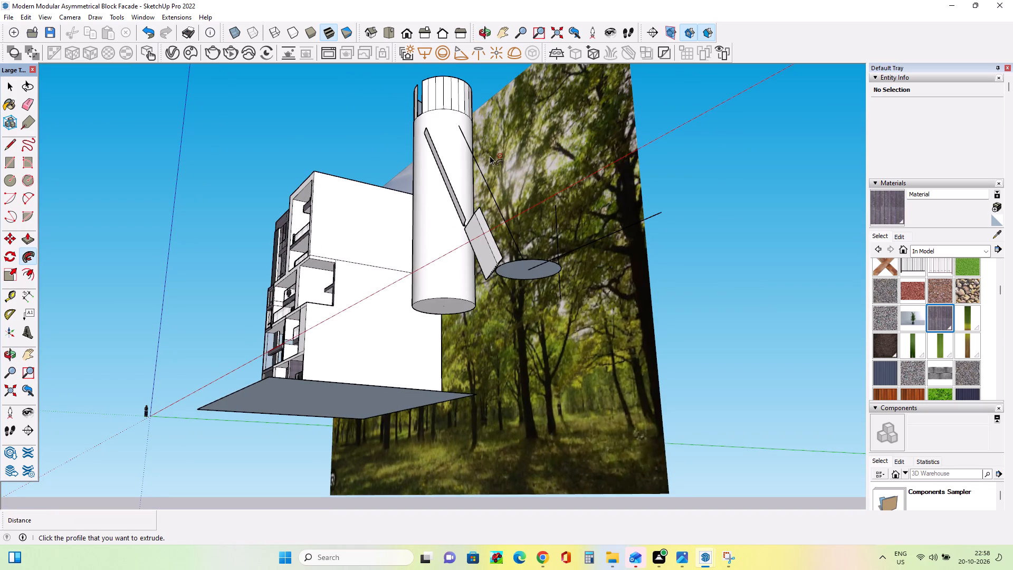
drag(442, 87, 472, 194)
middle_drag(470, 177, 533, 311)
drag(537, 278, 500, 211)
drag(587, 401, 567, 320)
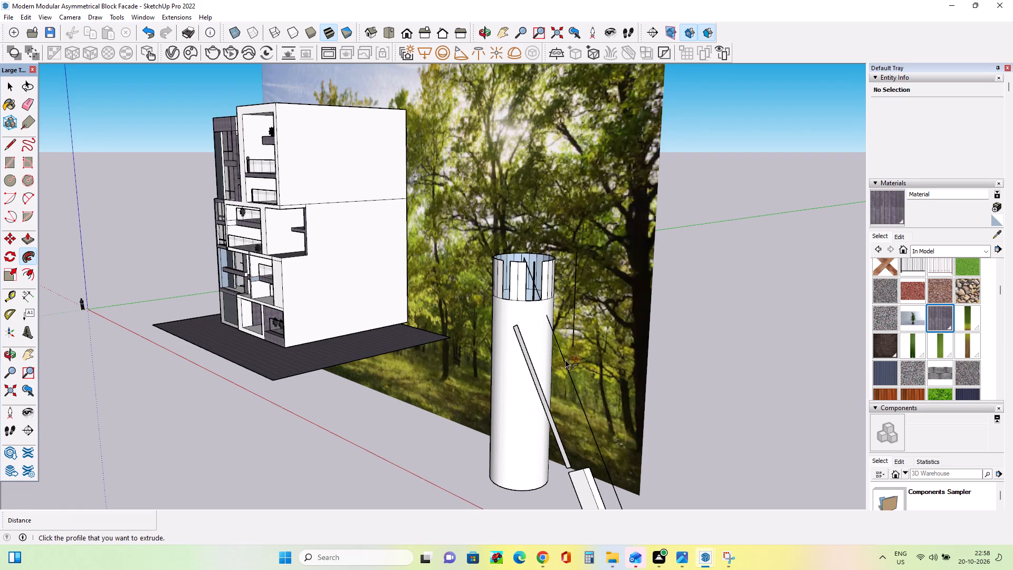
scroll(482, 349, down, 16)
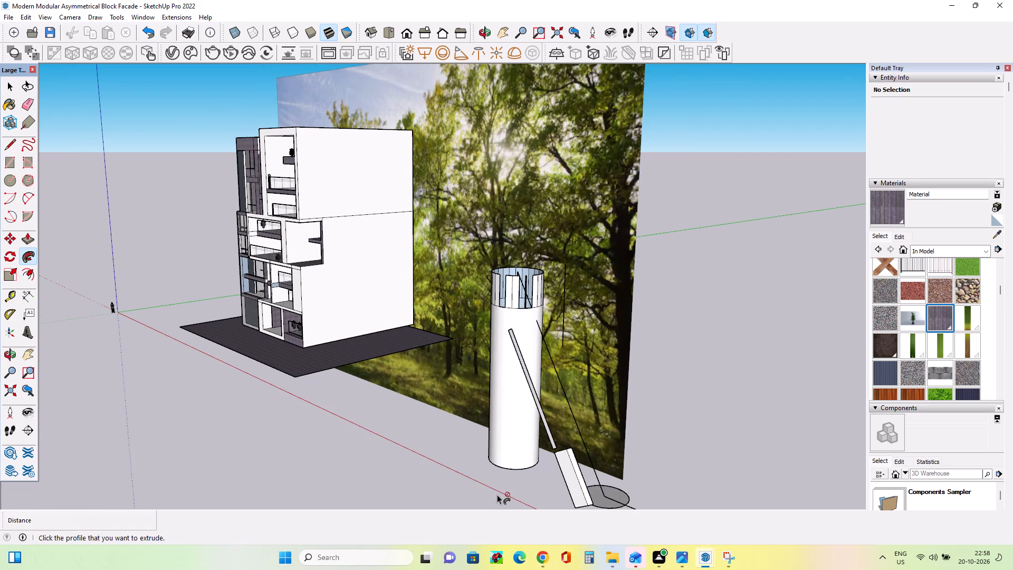
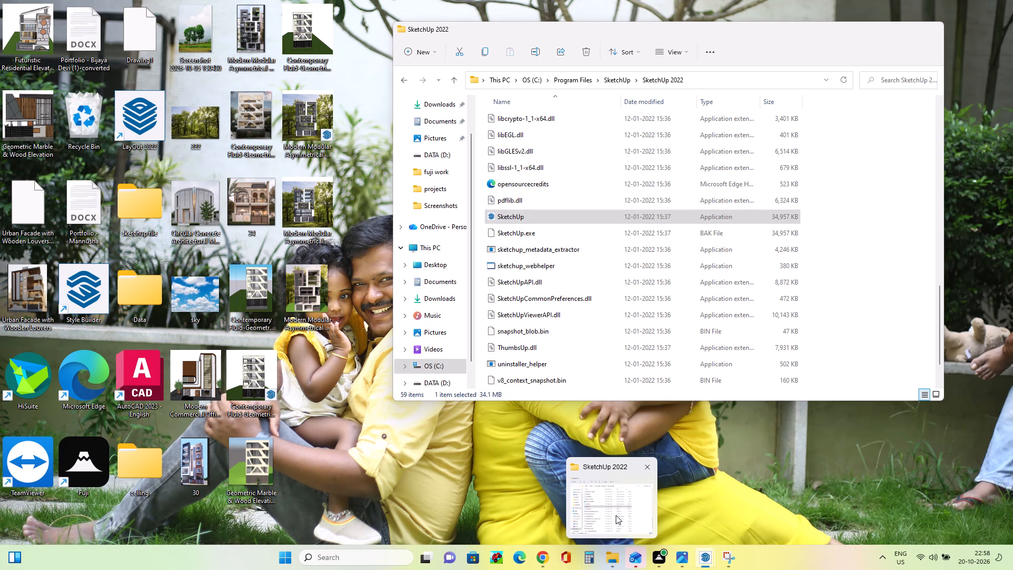
Switch back to SketchUp and delete the practice cylinder, swept diagonal pieces, circles and path lines beside the forest photo.
click(694, 569)
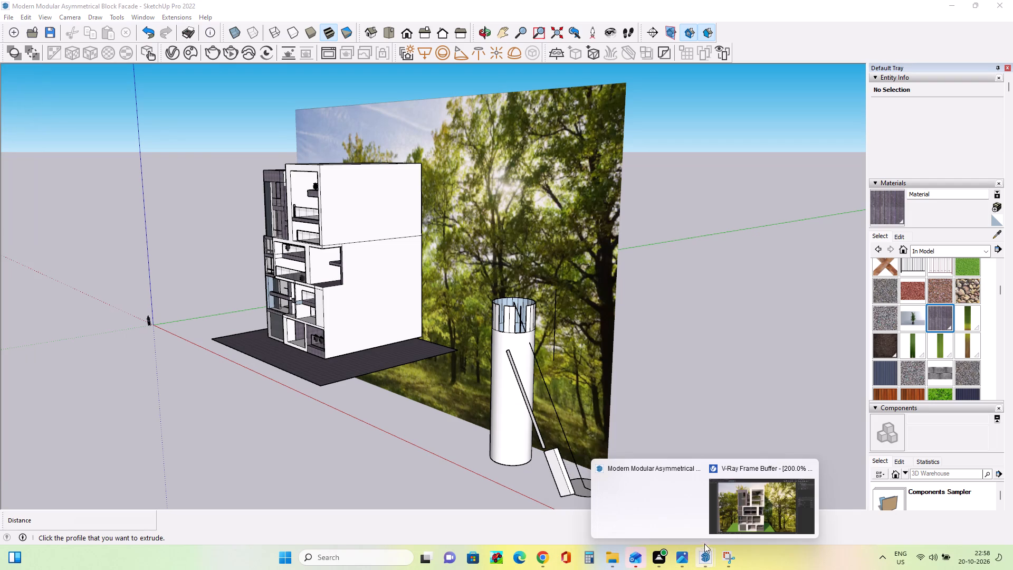
click(668, 489)
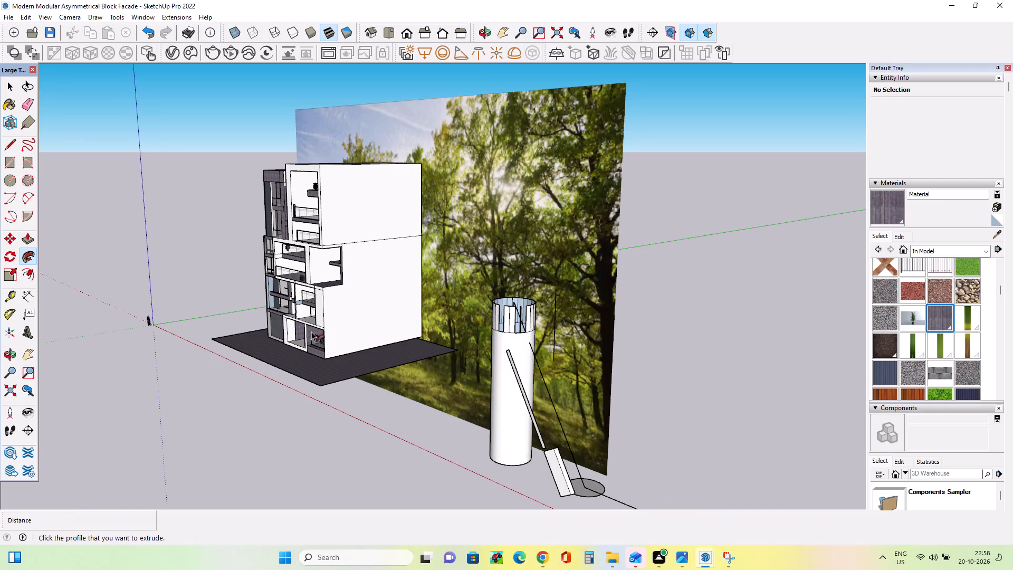
click(13, 87)
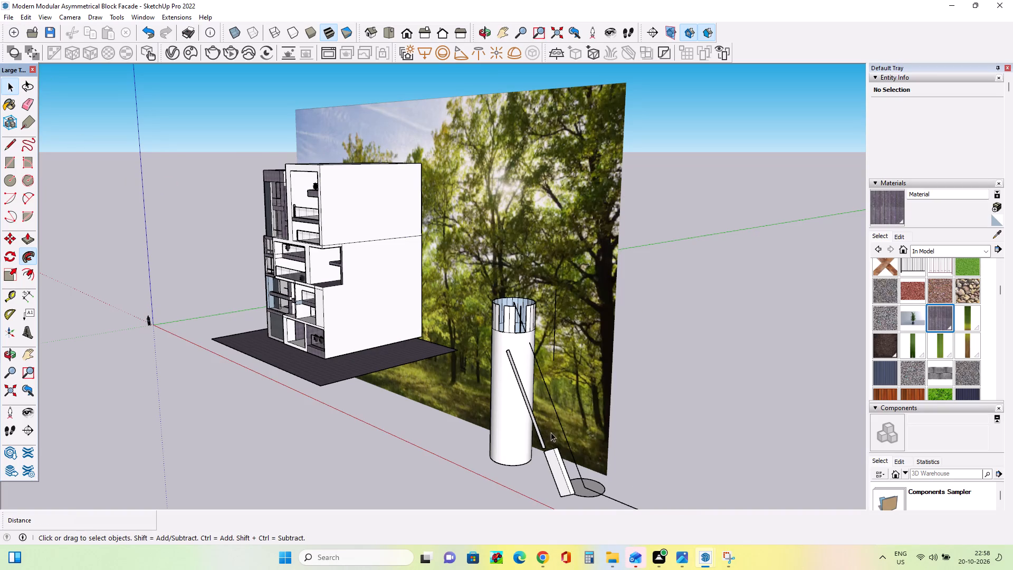
drag(551, 432, 469, 423)
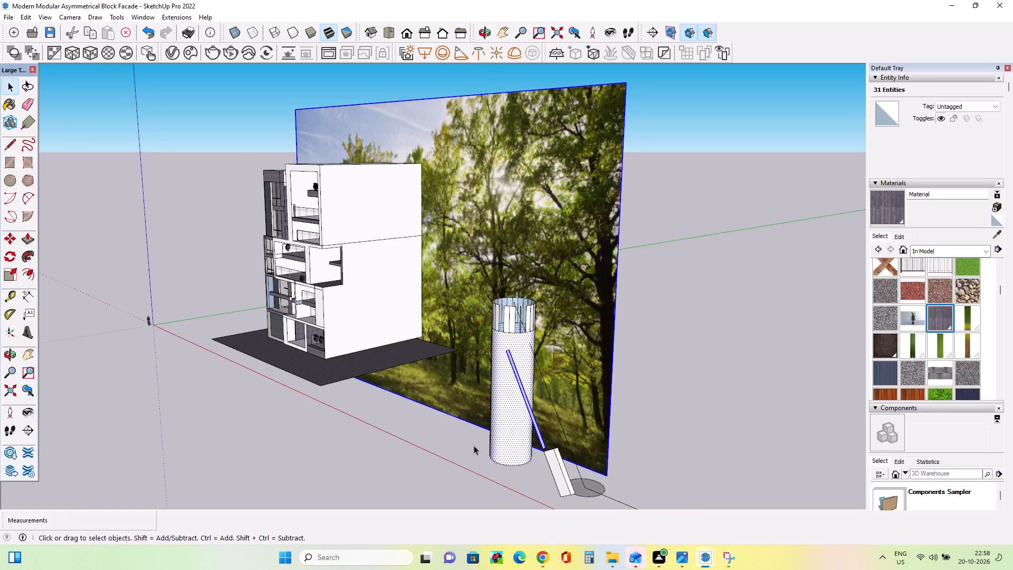
middle_drag(356, 380, 632, 452)
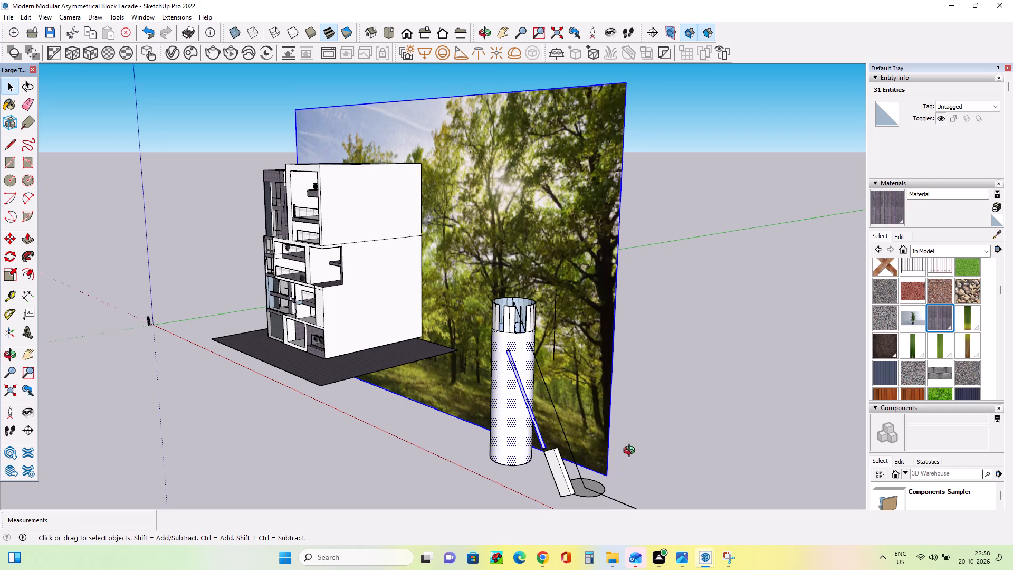
middle_drag(632, 452, 721, 442)
middle_drag(713, 432, 634, 481)
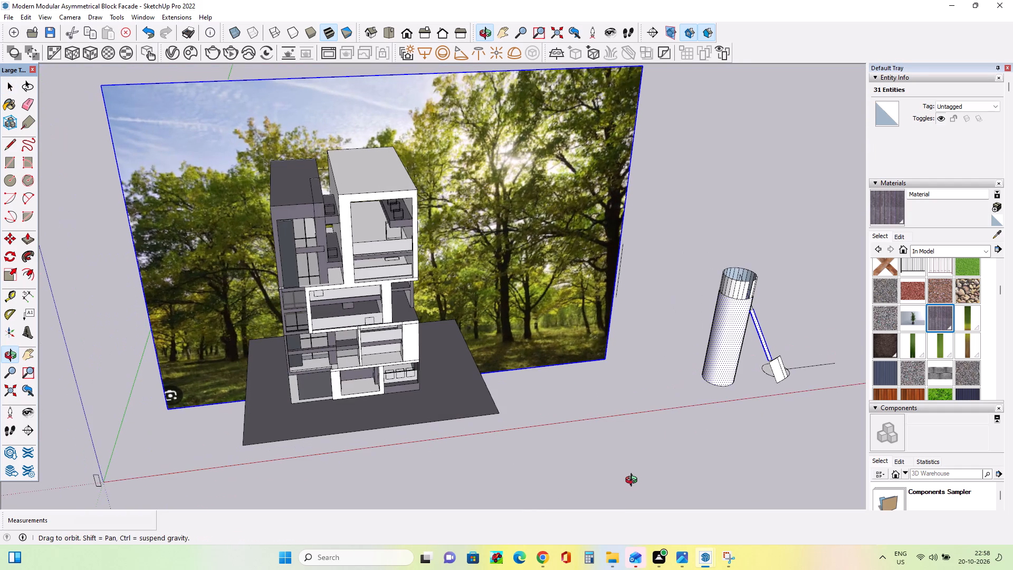
middle_drag(634, 481, 635, 482)
click(12, 89)
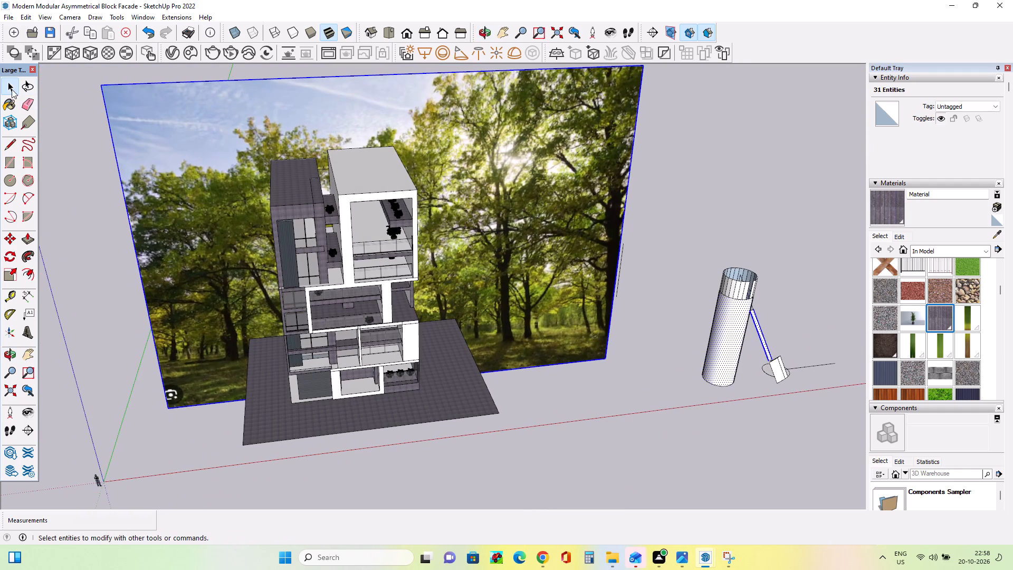
click(579, 384)
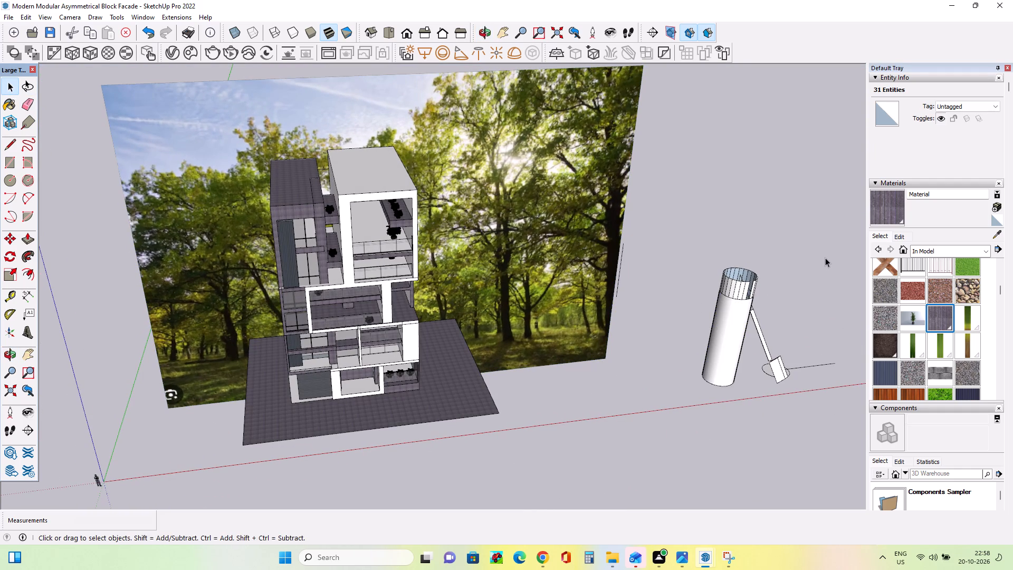
drag(825, 258, 675, 432)
key(Delete)
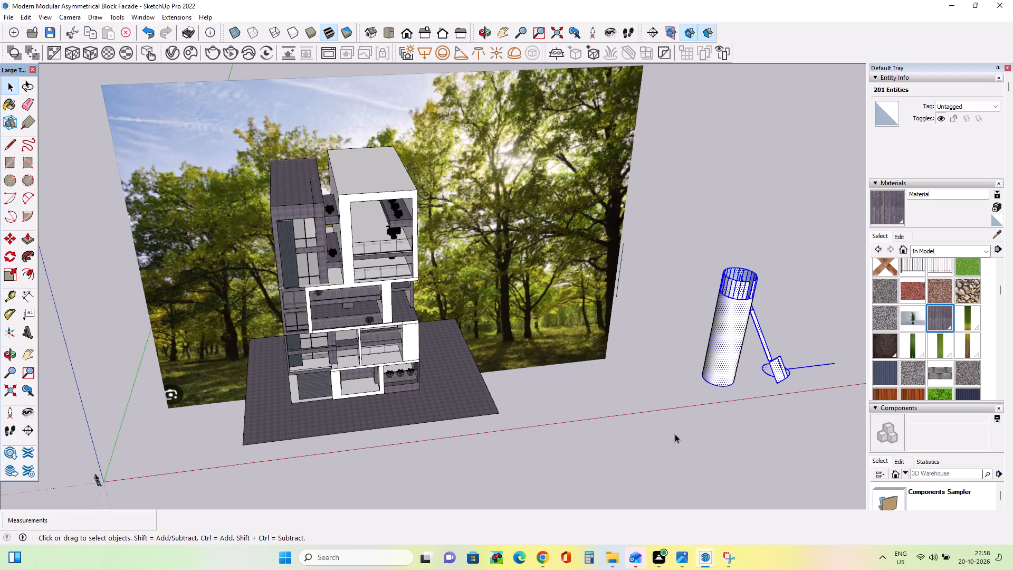
Frame the building's front against the forest photo and render the view with V-Ray.
middle_drag(600, 483, 597, 392)
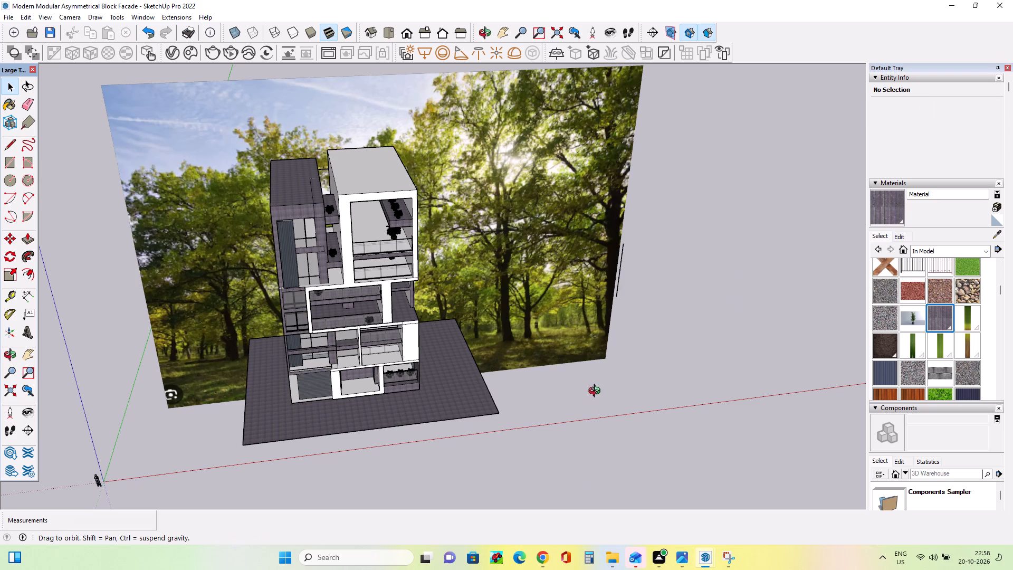
middle_drag(597, 392, 596, 386)
scroll(402, 331, up, 3)
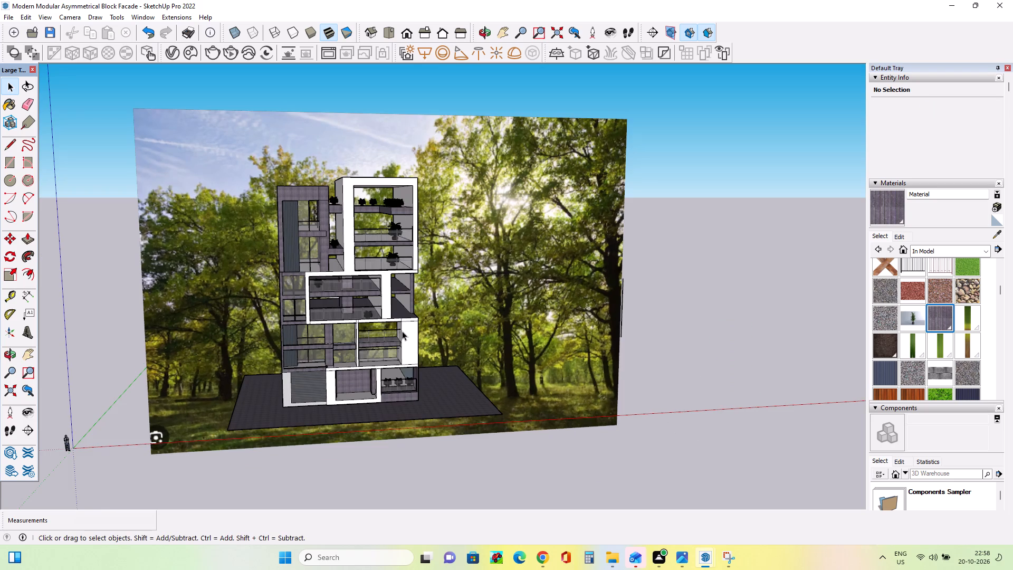
scroll(402, 331, up, 2)
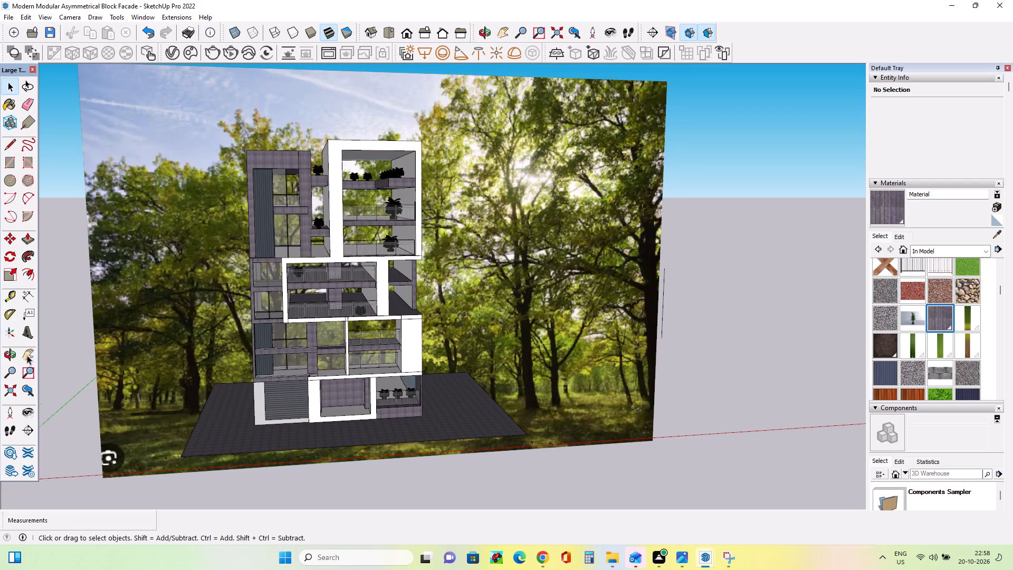
click(27, 348)
drag(300, 321, 384, 364)
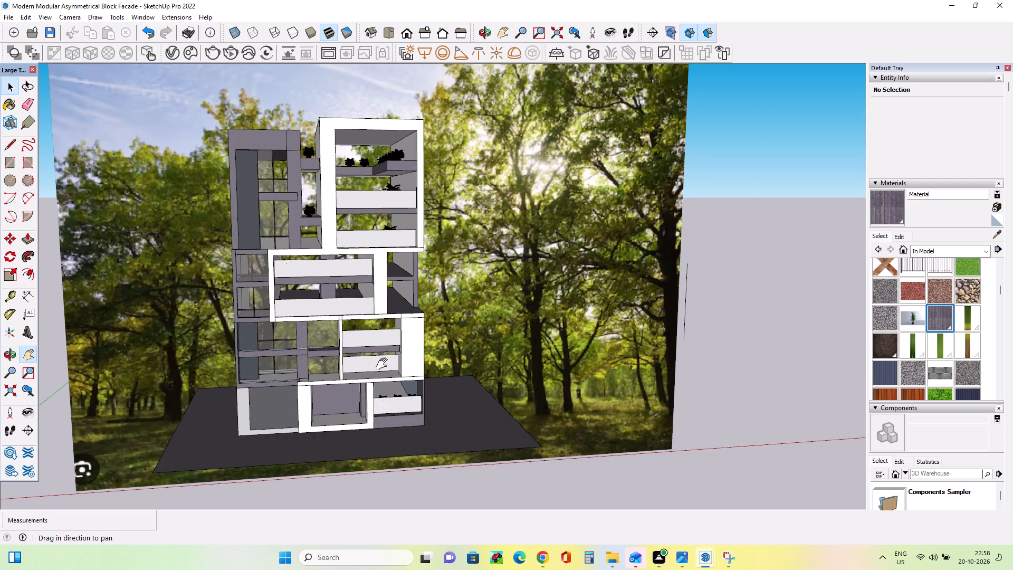
drag(384, 364, 393, 367)
middle_drag(586, 422, 533, 424)
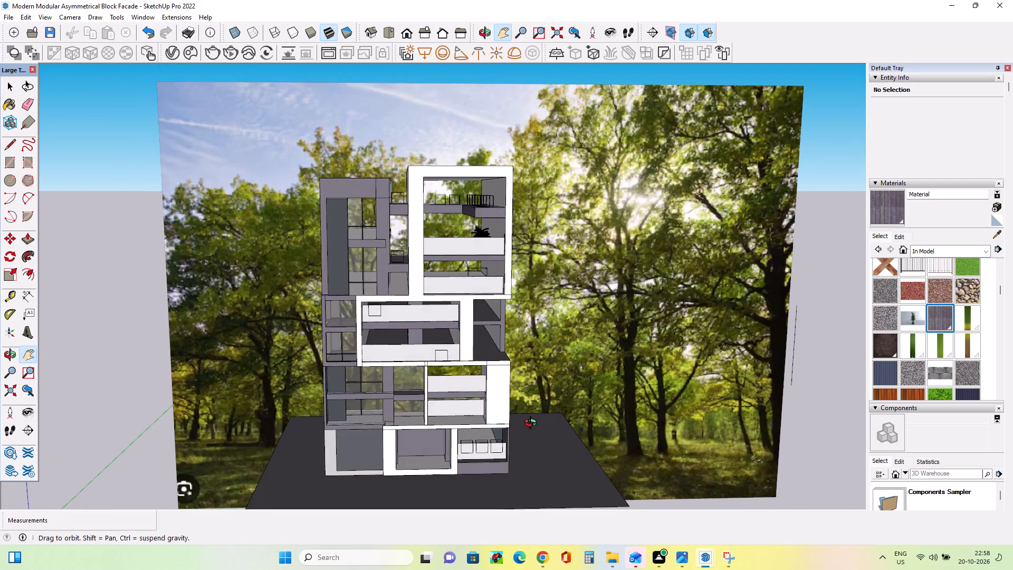
middle_drag(533, 424, 532, 424)
scroll(428, 410, up, 2)
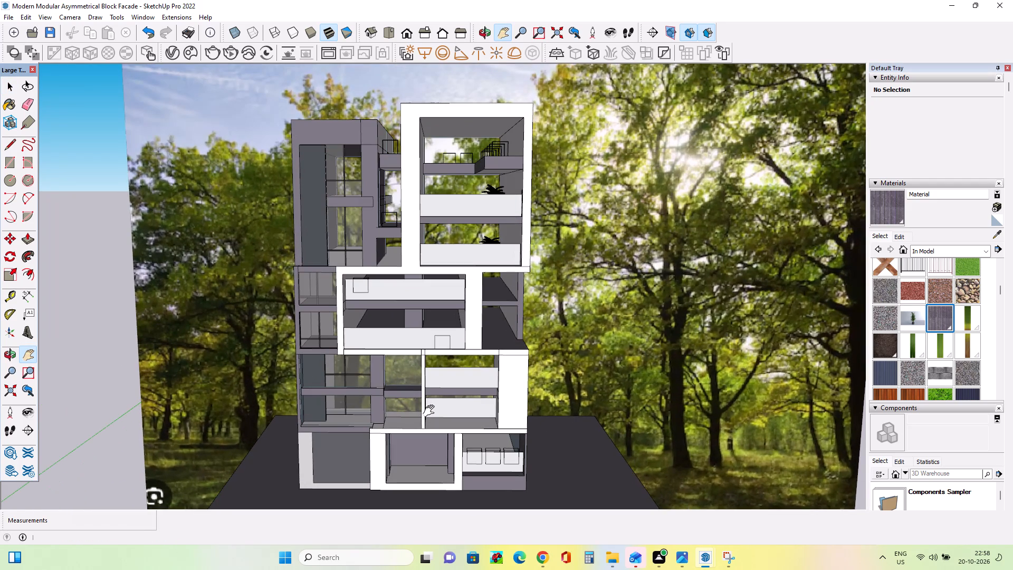
click(213, 53)
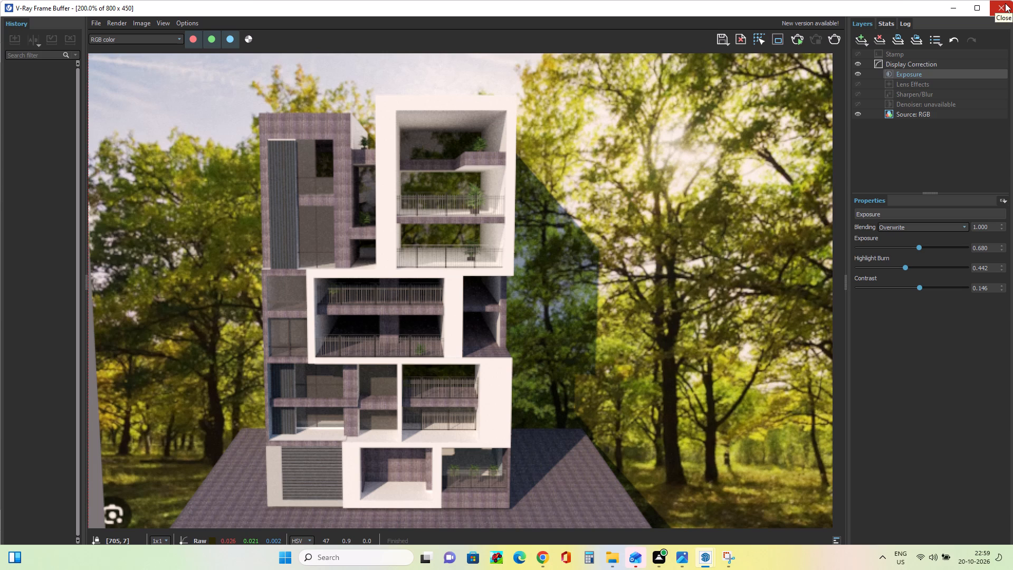
click(953, 8)
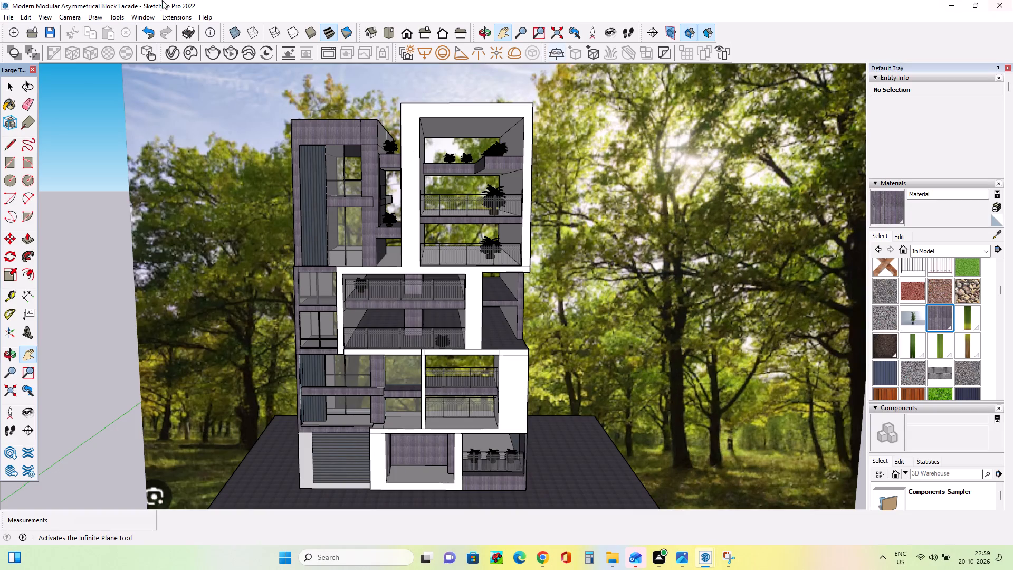
Draw a rectangle about 8' 9 7/8" by 4' 2 1/2" over the grey tower's topmost open window pane and paint it Translucent Glass Gray.
click(7, 165)
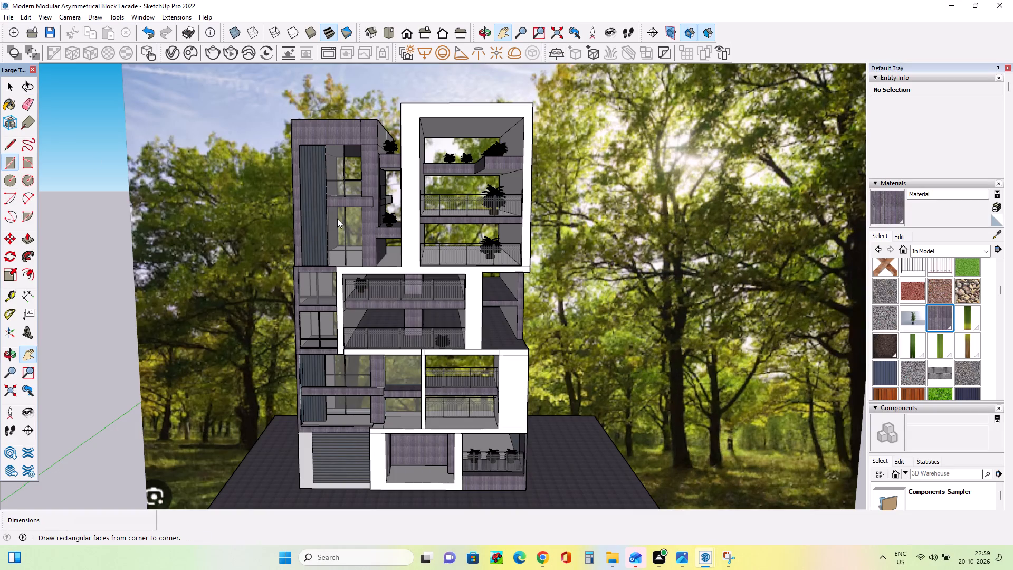
click(345, 180)
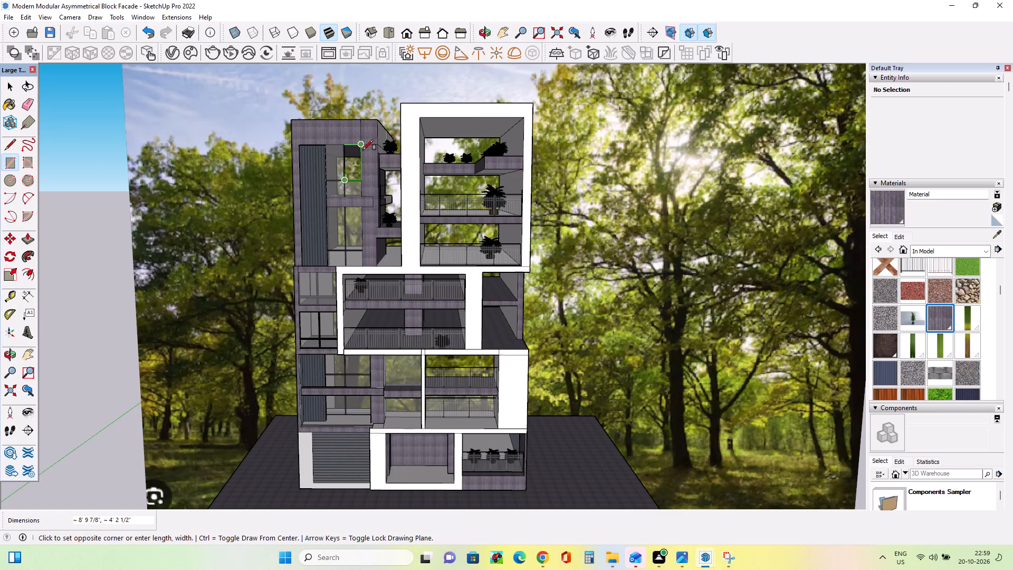
click(363, 150)
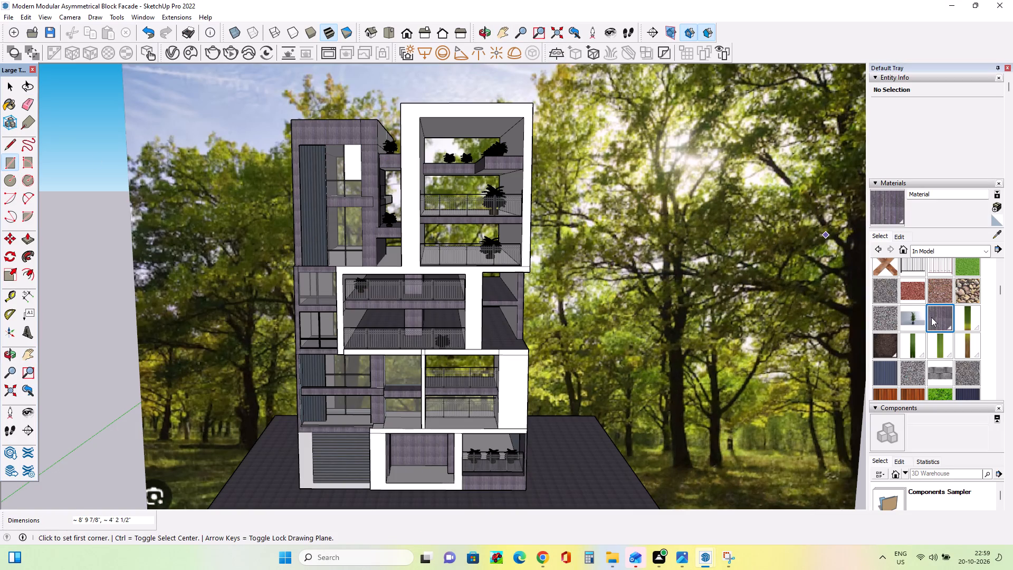
scroll(933, 310, down, 4)
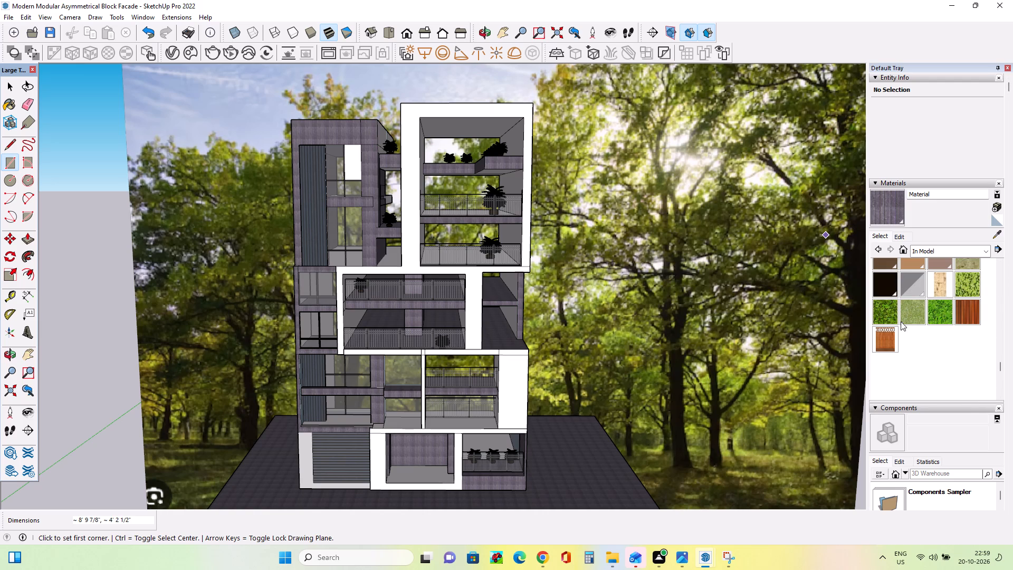
click(907, 289)
click(351, 165)
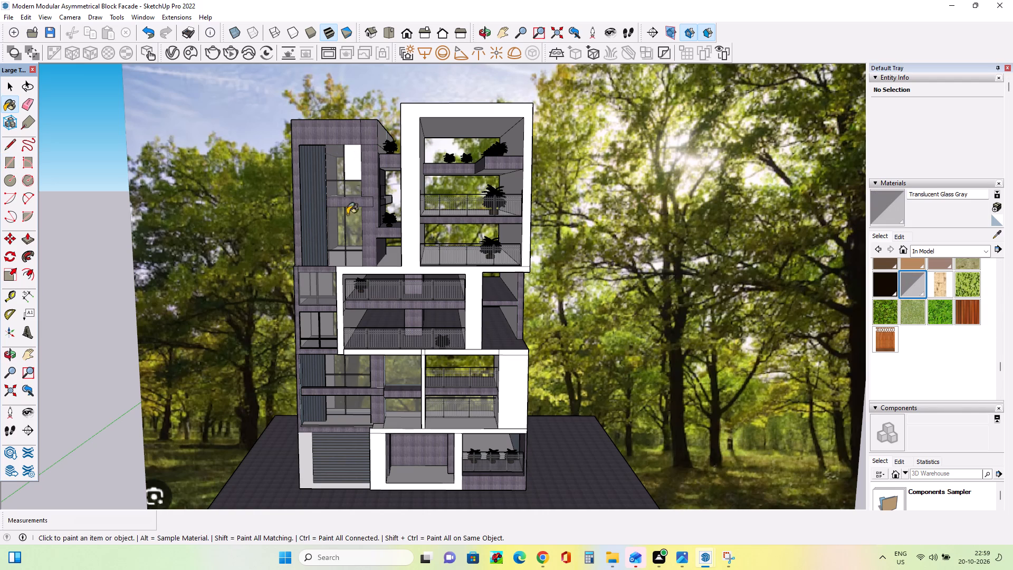
Paint the ground slab around the building with the green grass material, Material15.
scroll(240, 159, down, 6)
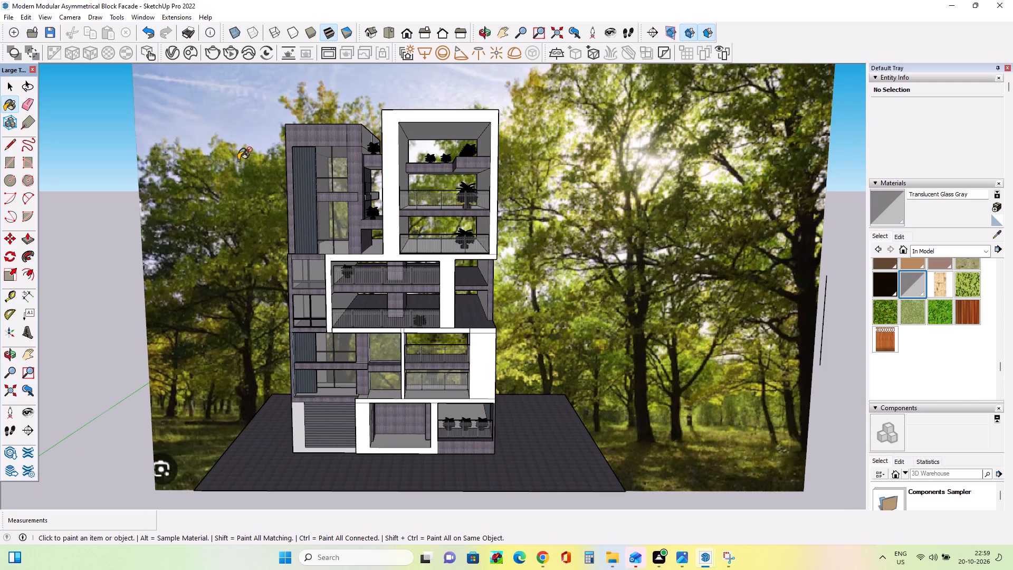
middle_drag(329, 218, 340, 243)
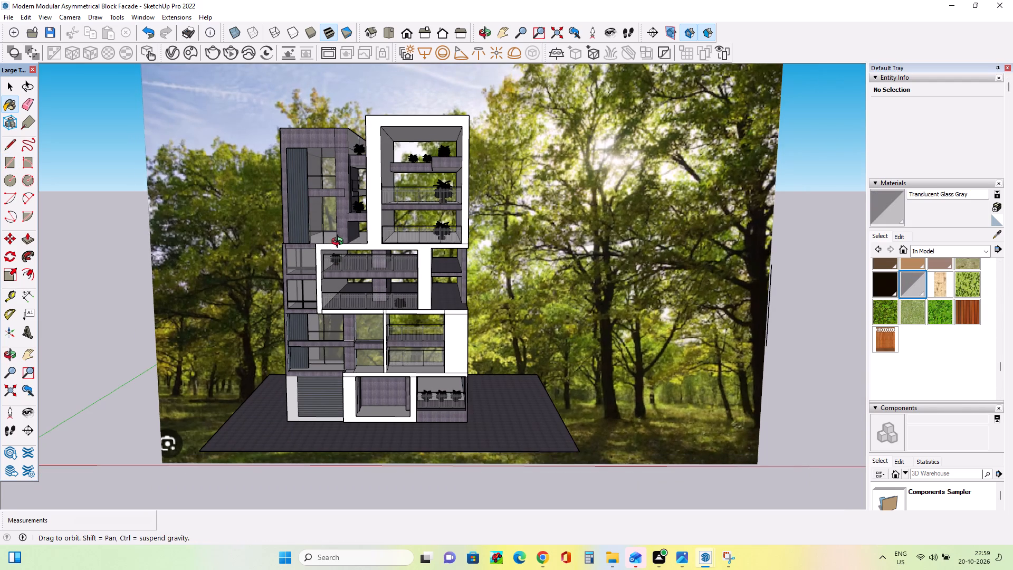
scroll(372, 335, up, 6)
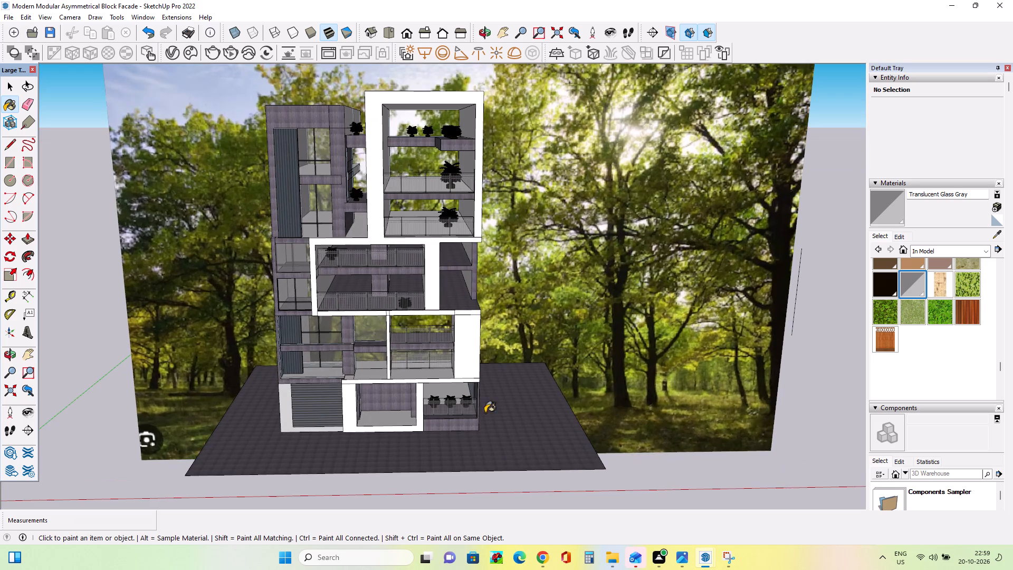
scroll(496, 429, up, 17)
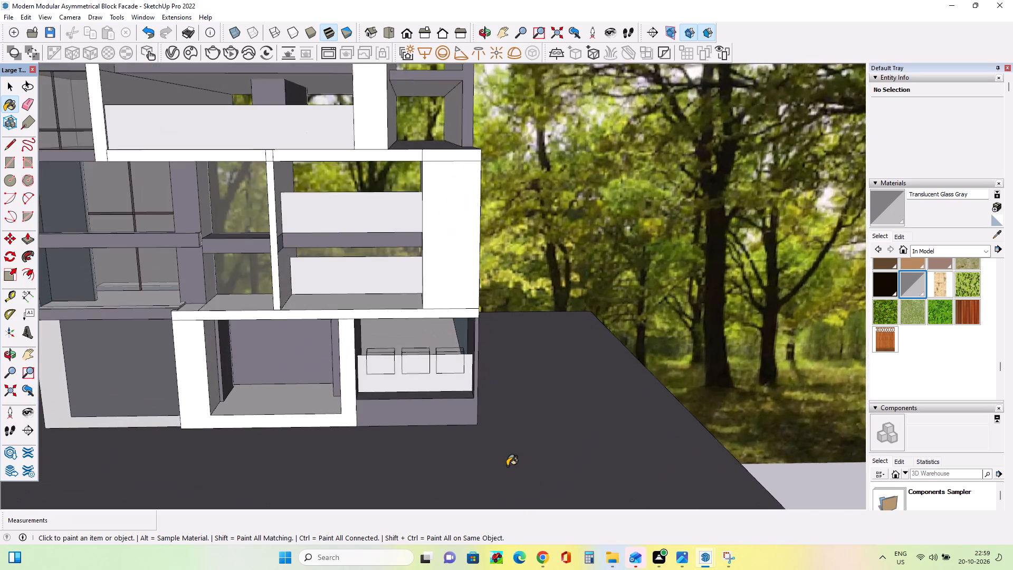
scroll(507, 466, up, 2)
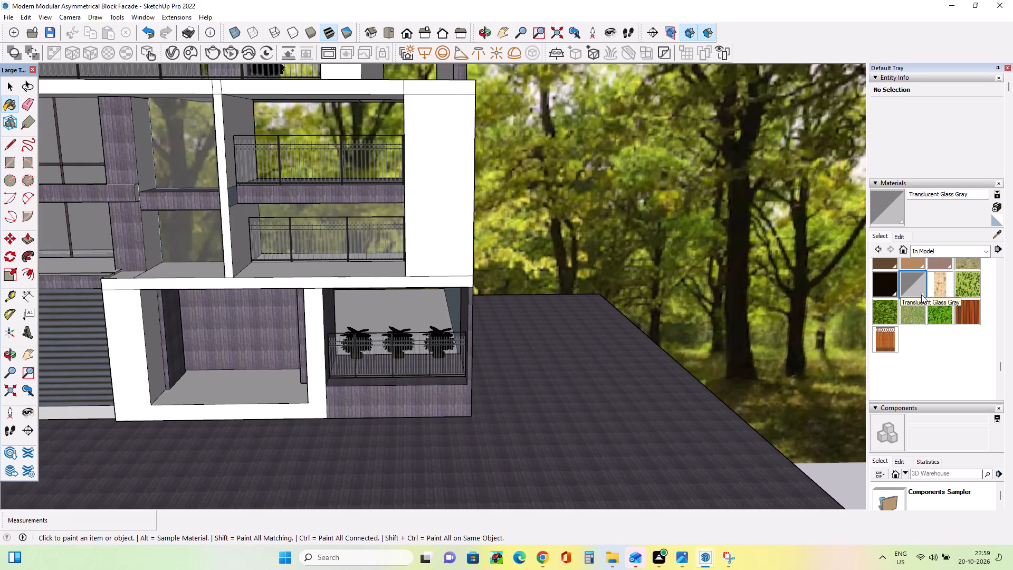
scroll(922, 294, up, 9)
scroll(923, 295, down, 2)
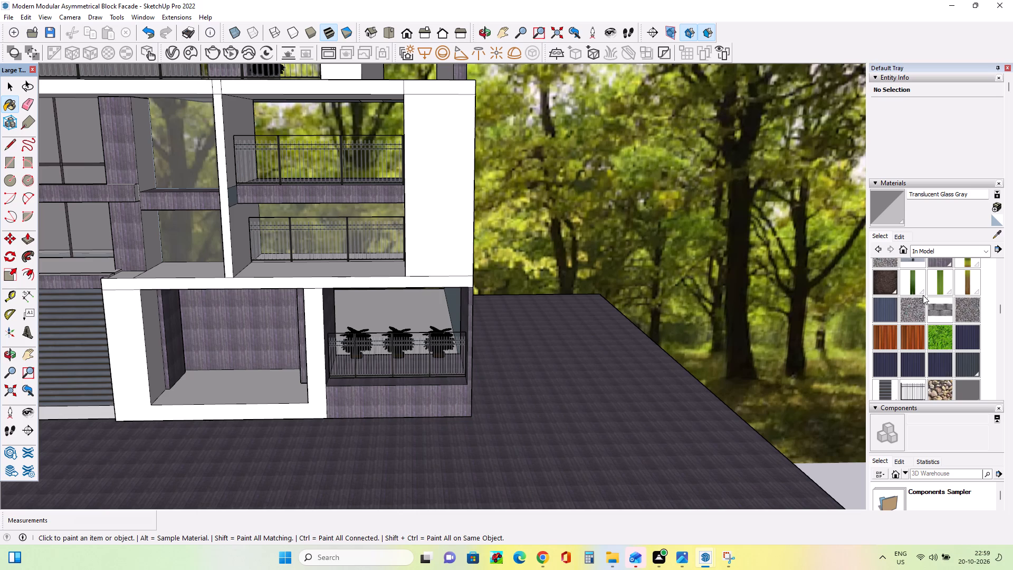
click(935, 333)
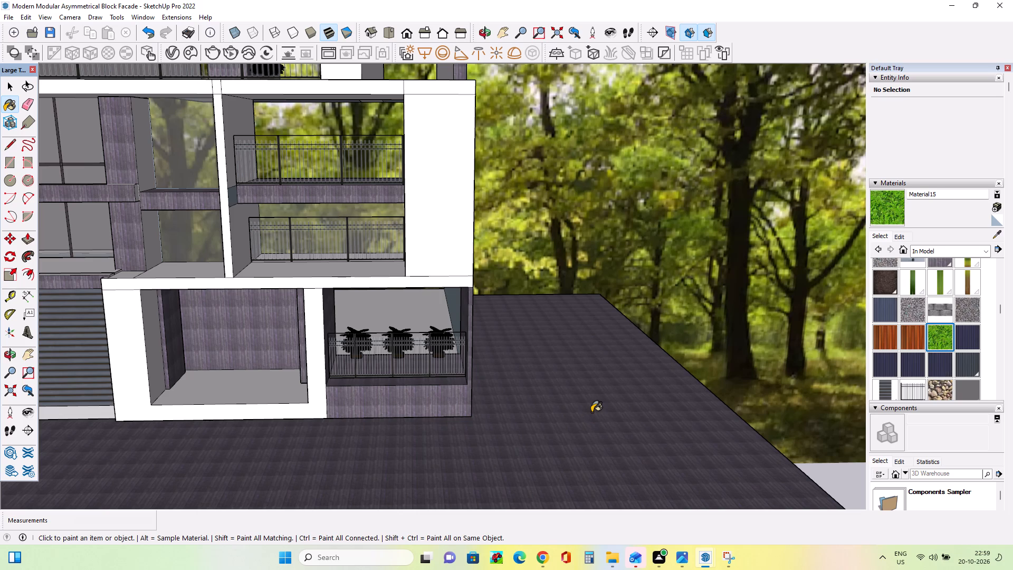
click(591, 412)
Frame the whole building front with its grass base, render it with V-Ray and examine the rendered image.
scroll(590, 411, down, 11)
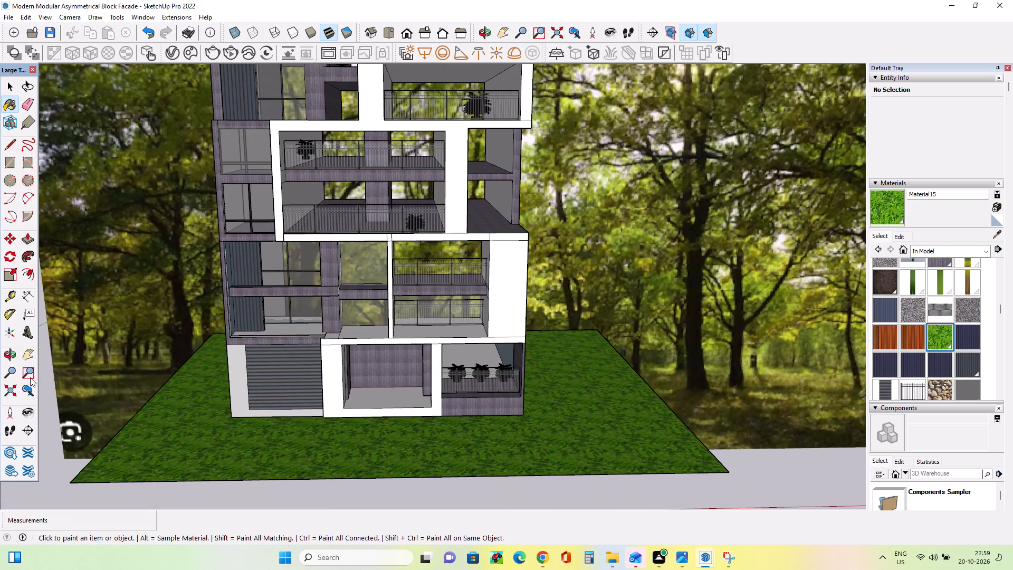
click(23, 352)
drag(375, 347, 425, 429)
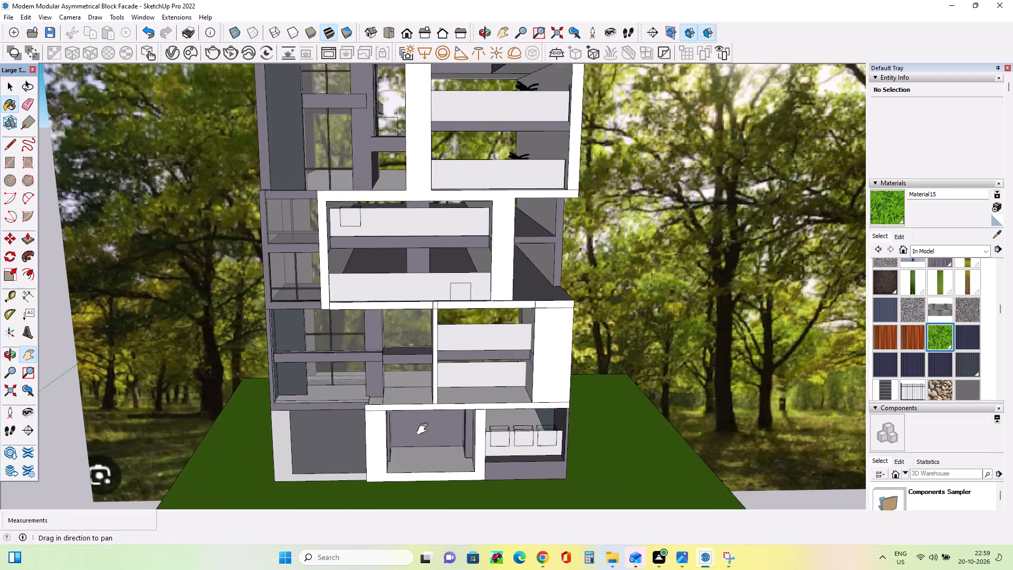
drag(425, 429, 425, 412)
scroll(425, 412, down, 3)
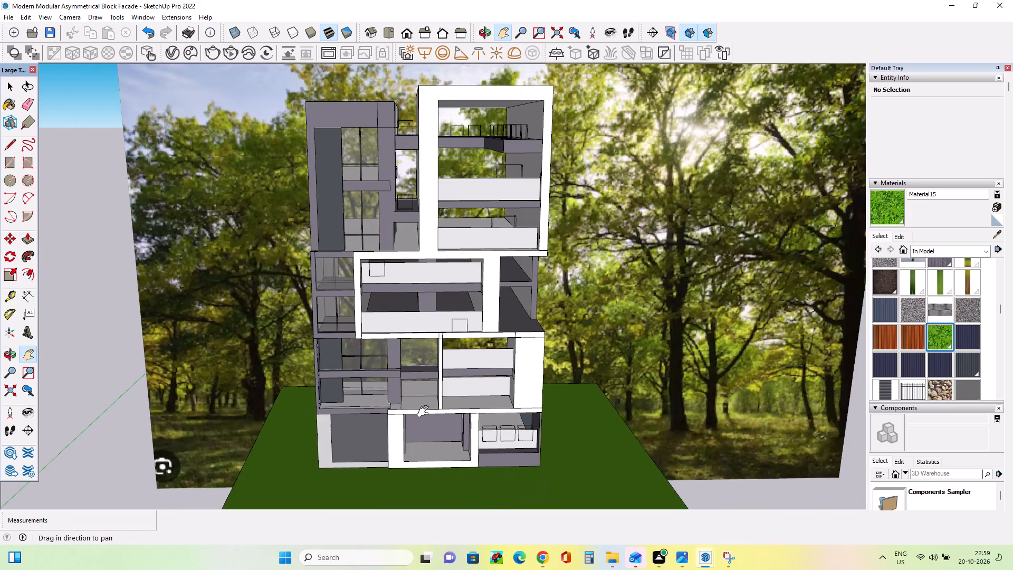
middle_drag(425, 408, 428, 381)
scroll(428, 381, up, 1)
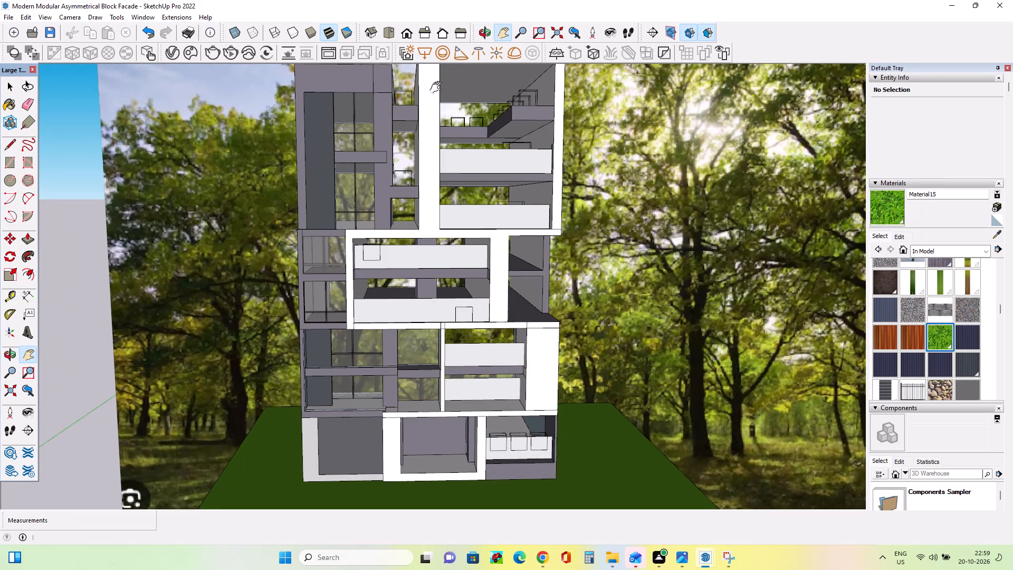
drag(439, 261, 452, 282)
scroll(452, 282, down, 2)
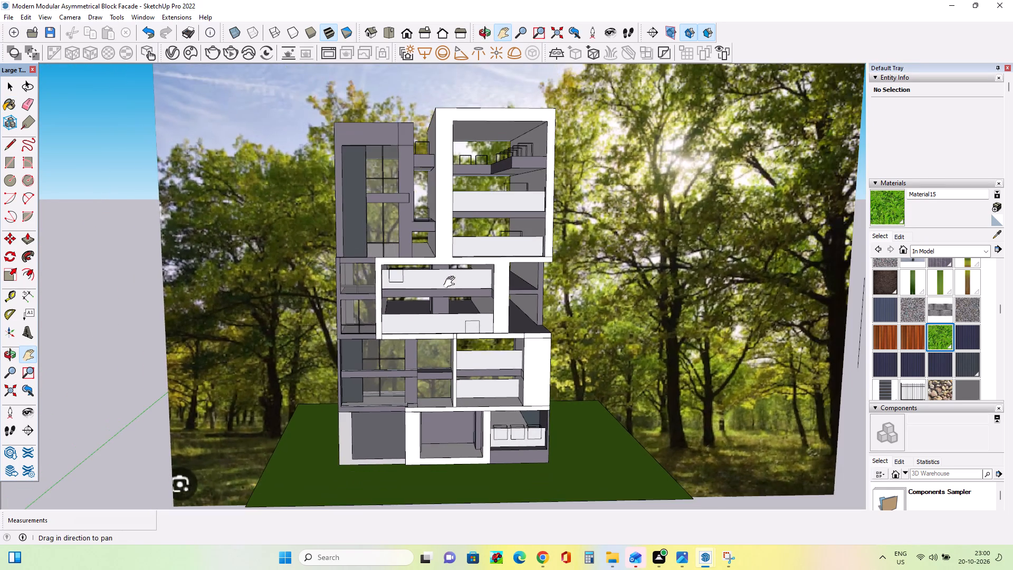
scroll(452, 282, down, 2)
drag(451, 290, 460, 314)
scroll(460, 315, up, 2)
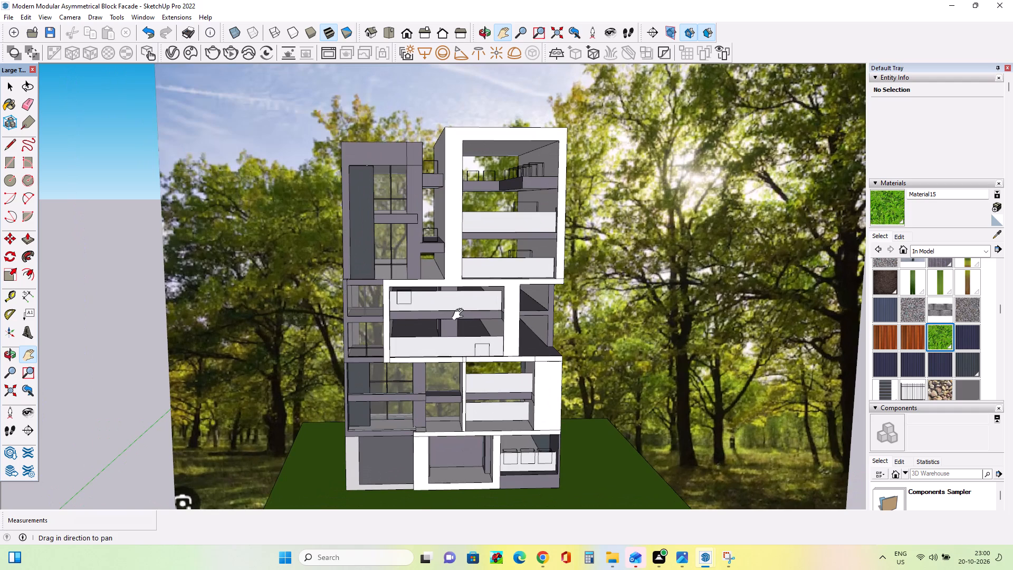
drag(454, 306, 450, 300)
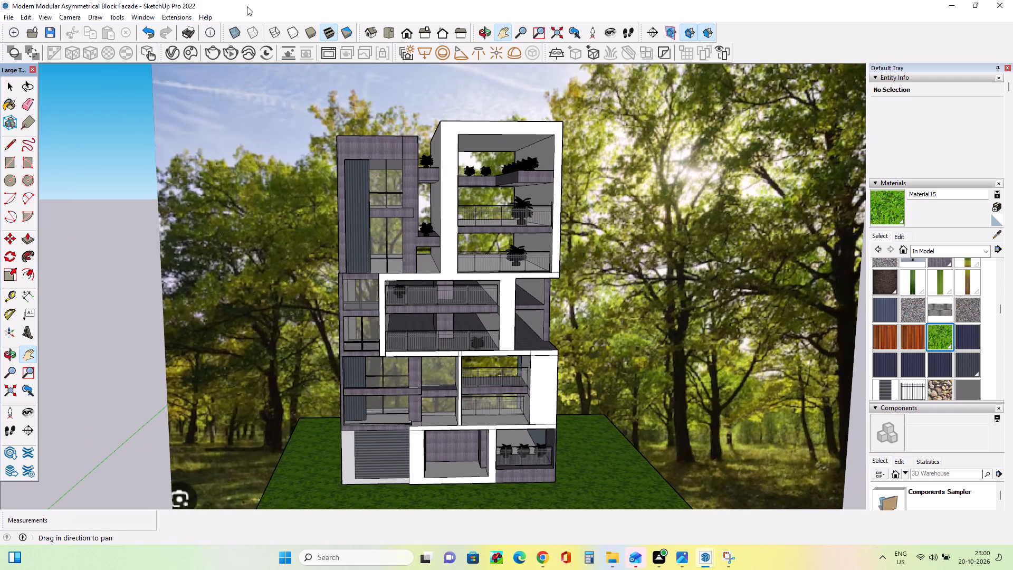
click(213, 54)
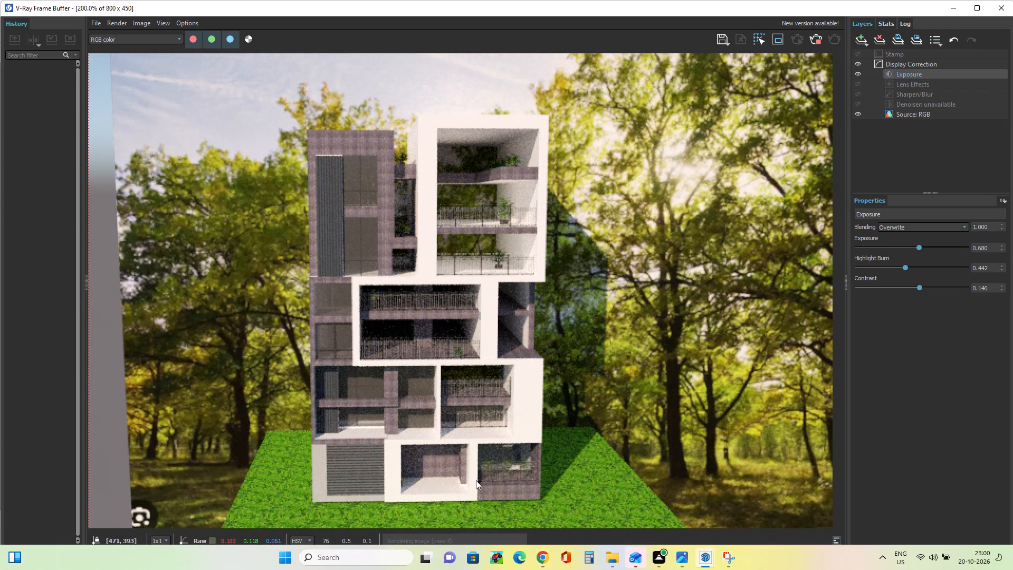
scroll(465, 482, up, 1)
scroll(465, 482, down, 2)
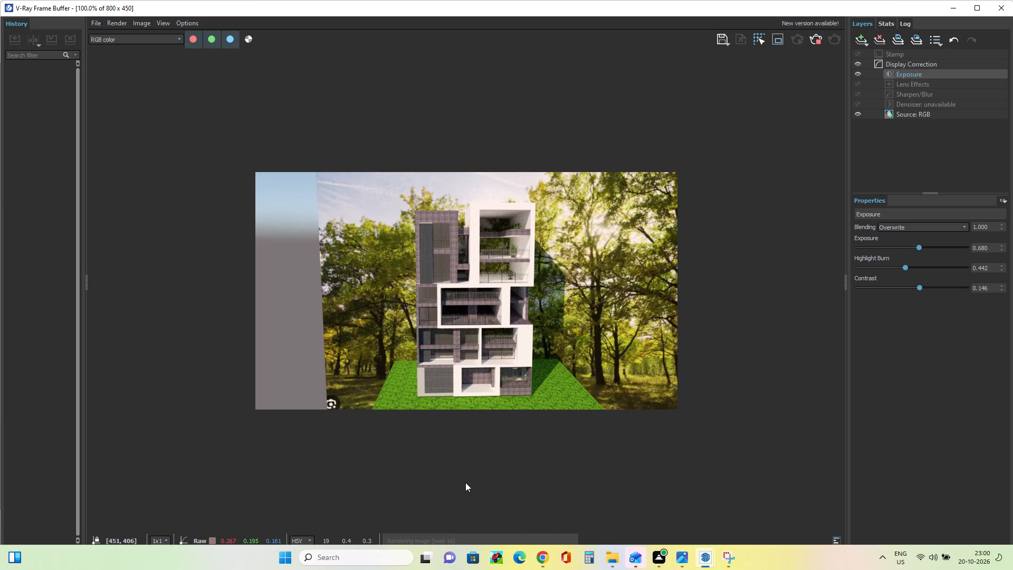
scroll(465, 480, up, 1)
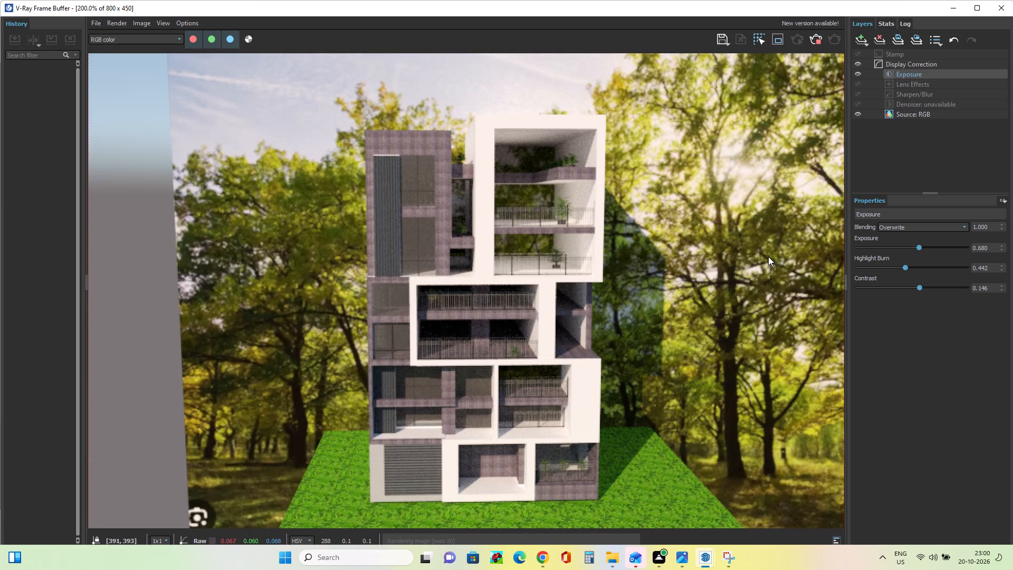
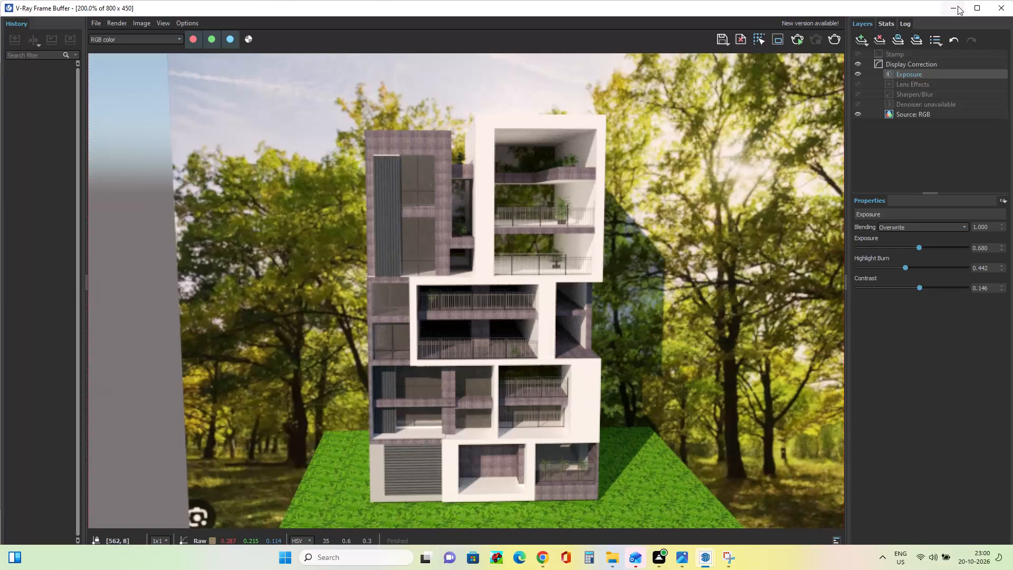
Create a darker green copy of the grass material Material15 and paint the ground slab around the building with it.
click(958, 6)
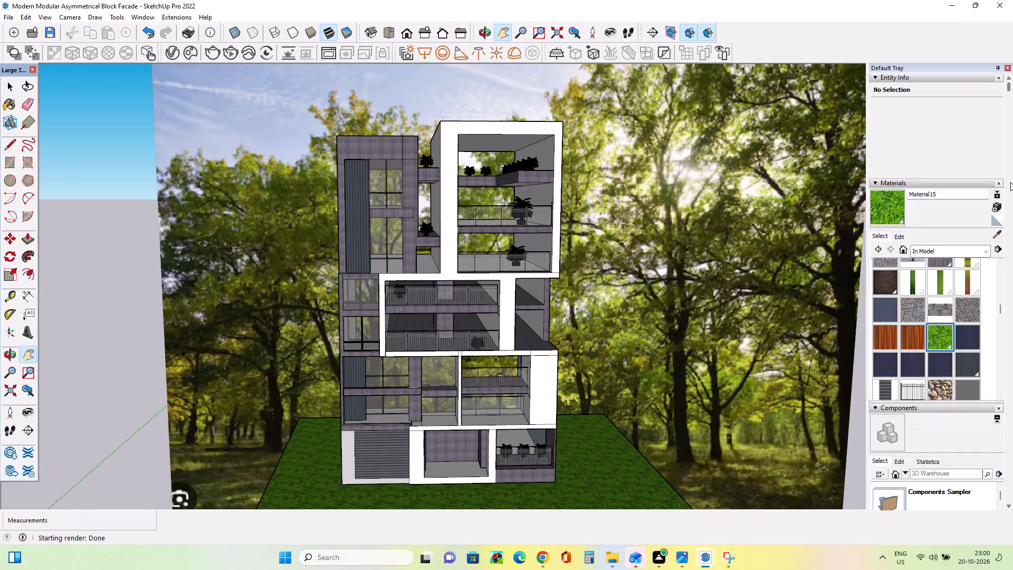
click(995, 207)
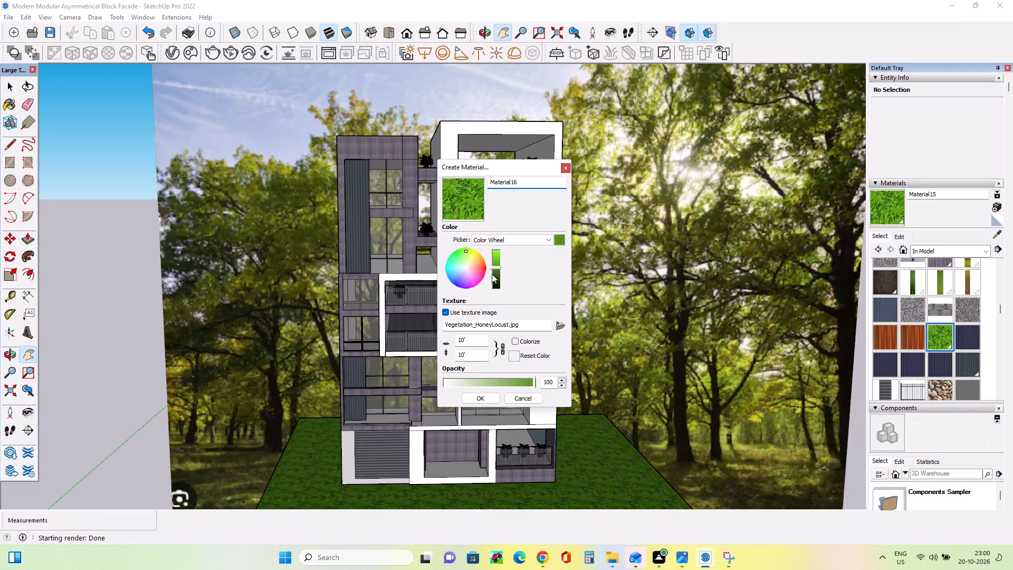
click(492, 273)
click(484, 397)
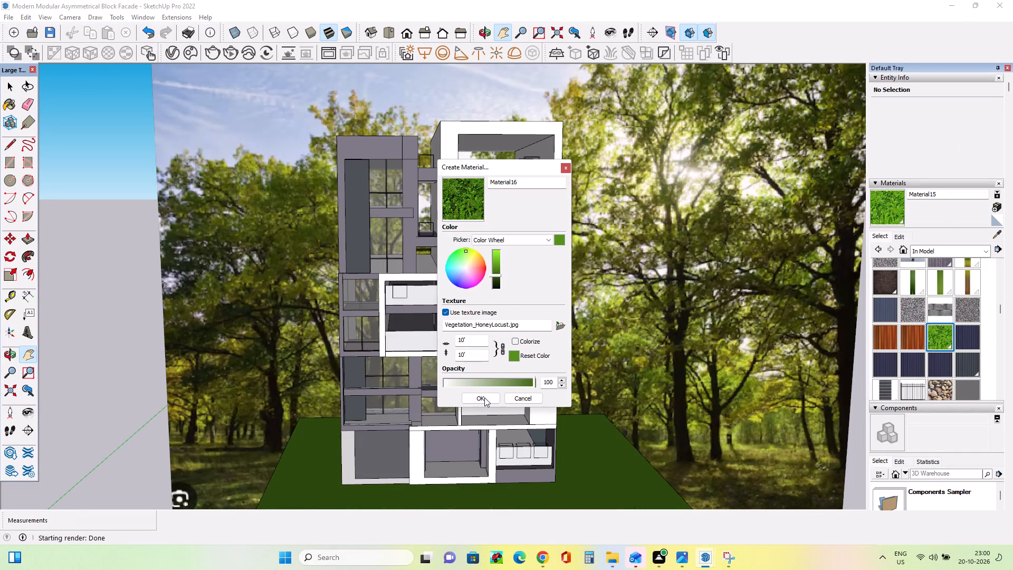
click(595, 460)
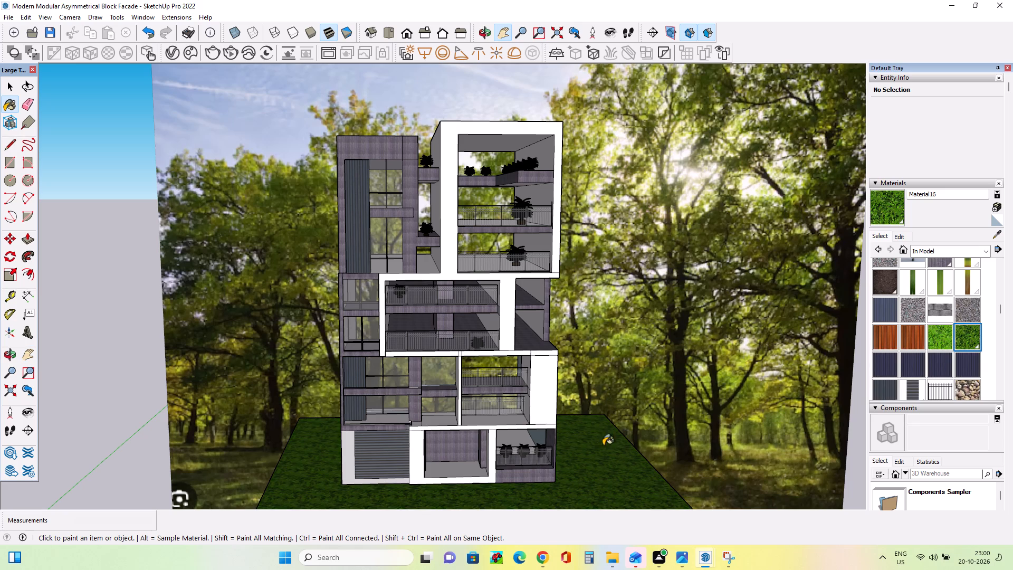
Render the building's front view with V-Ray using the darker grass.
click(217, 51)
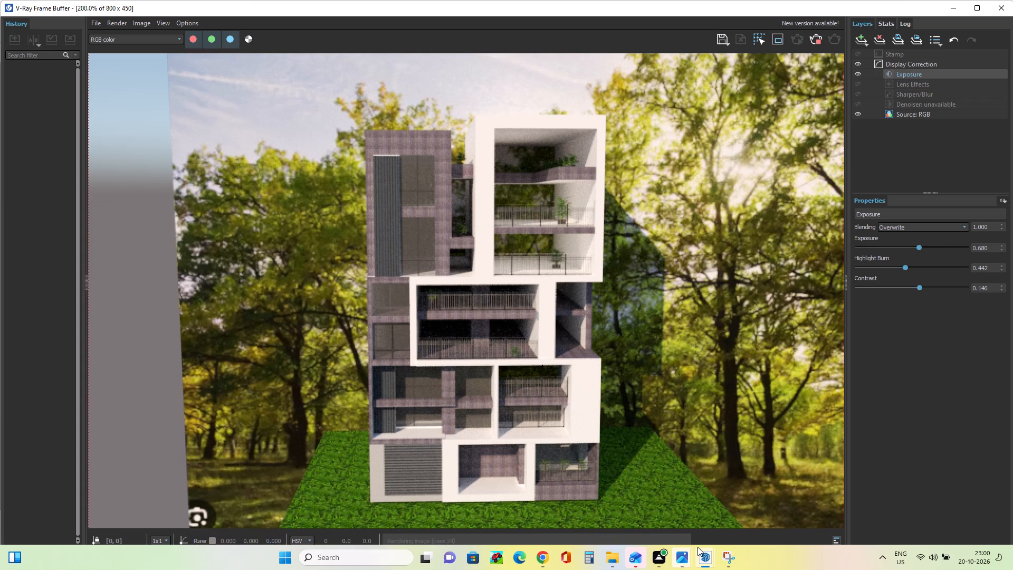
Switch to Snipping Tool and capture a new rectangular snip of the rendered building with the surrounding grass and trees.
click(731, 560)
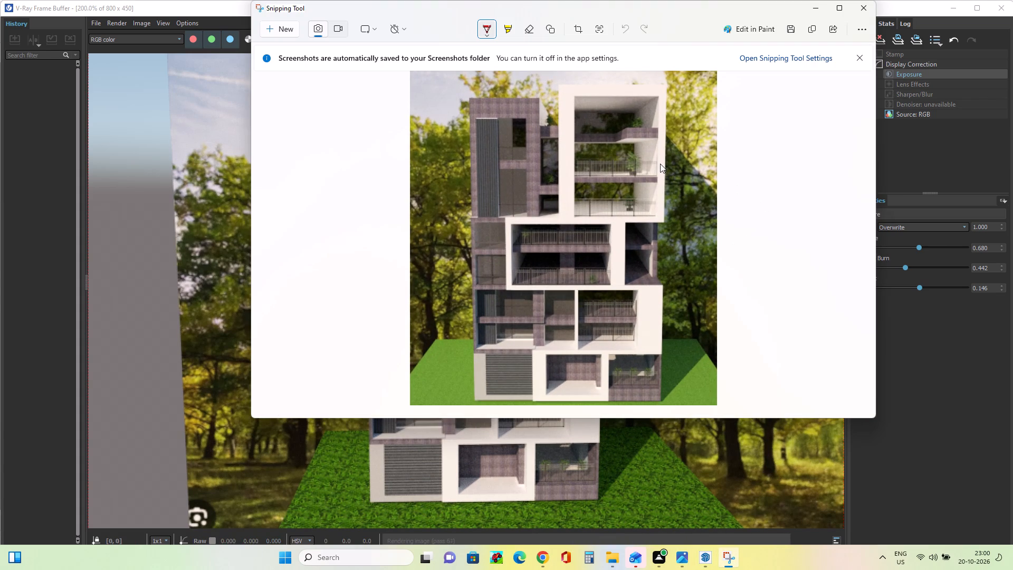
click(285, 27)
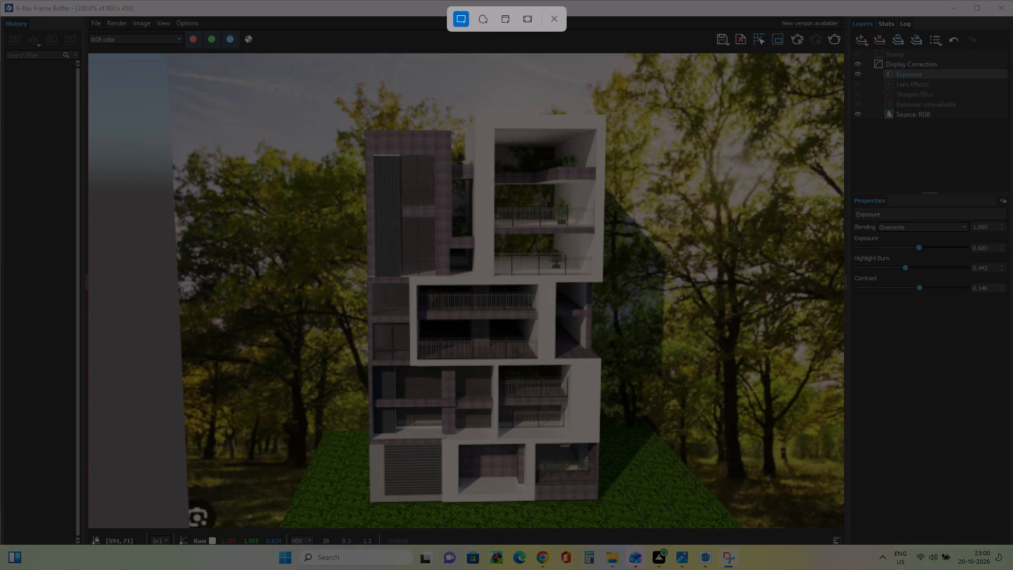
drag(670, 68, 400, 281)
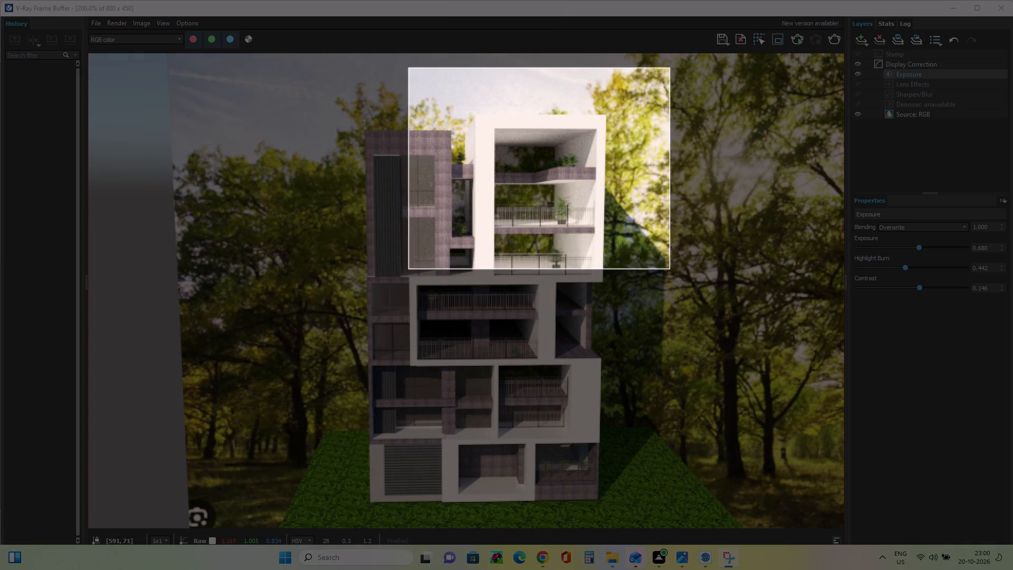
drag(400, 281, 304, 528)
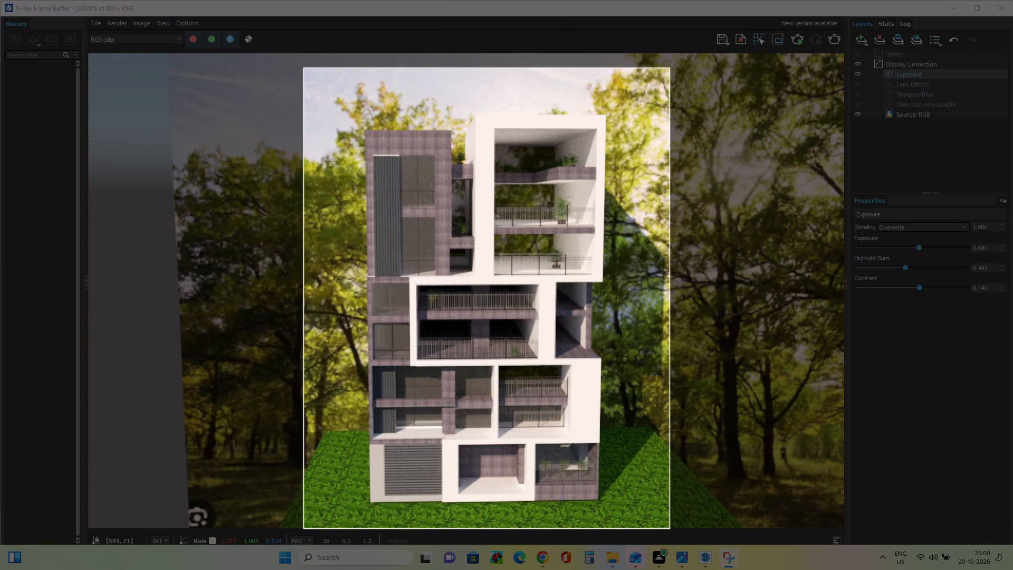
drag(304, 528, 304, 529)
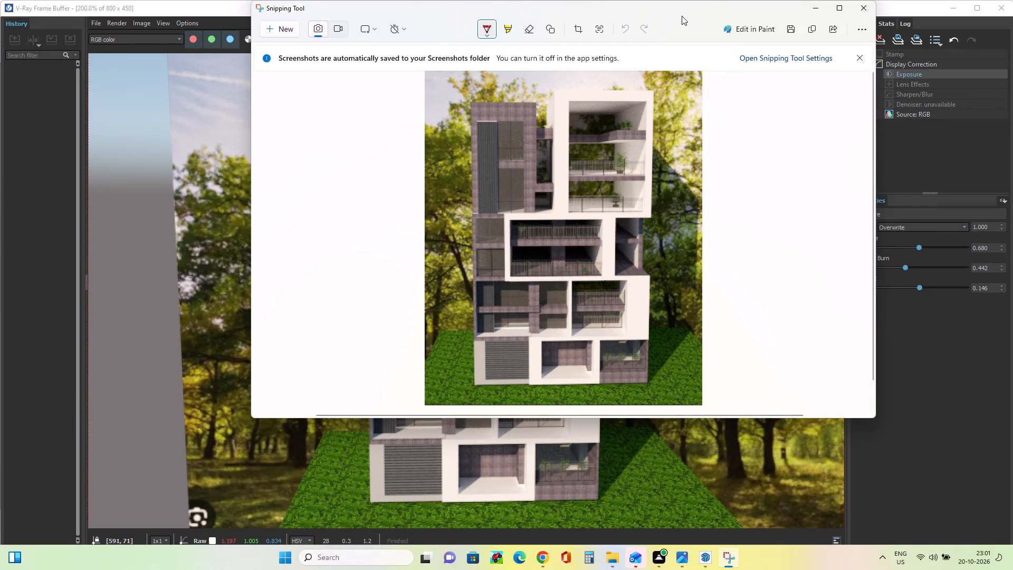
Save the snip to the Desktop as Modern Modular Asymmetrical Block Facade.pdf.1 in PNG format and return to the SketchUp model.
click(792, 28)
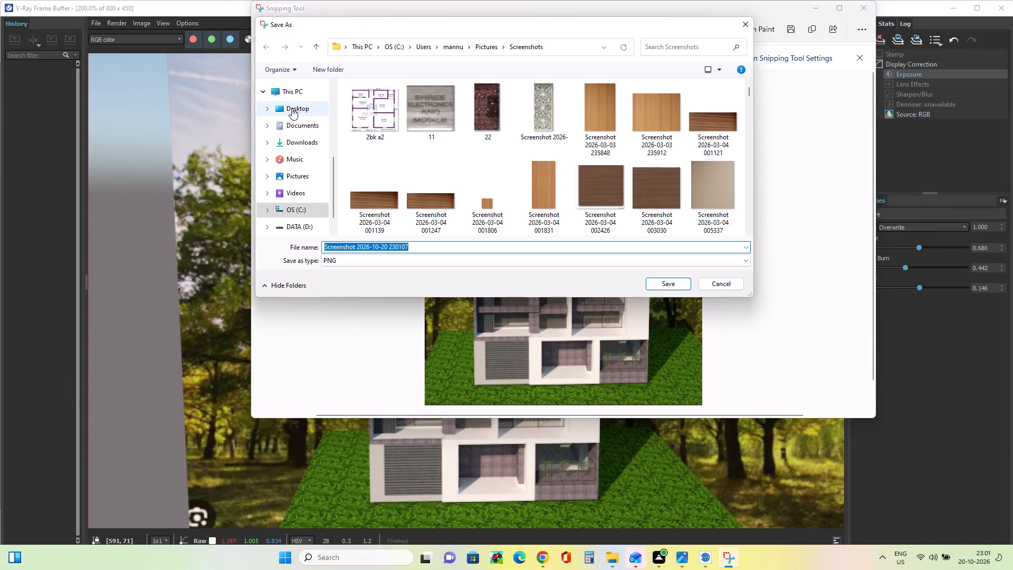
click(292, 107)
click(424, 244)
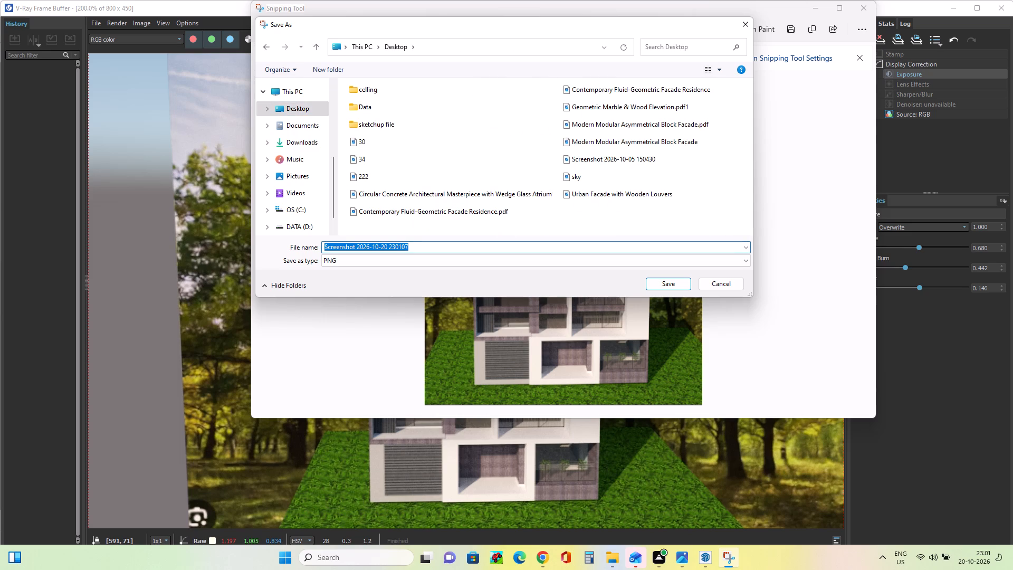
key(BackSpace)
key(m)
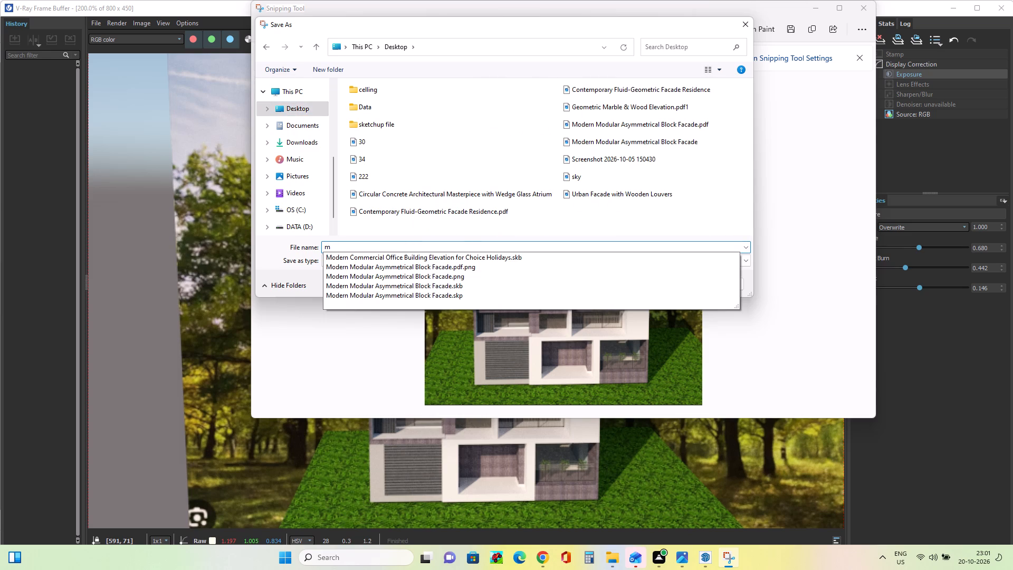
click(438, 271)
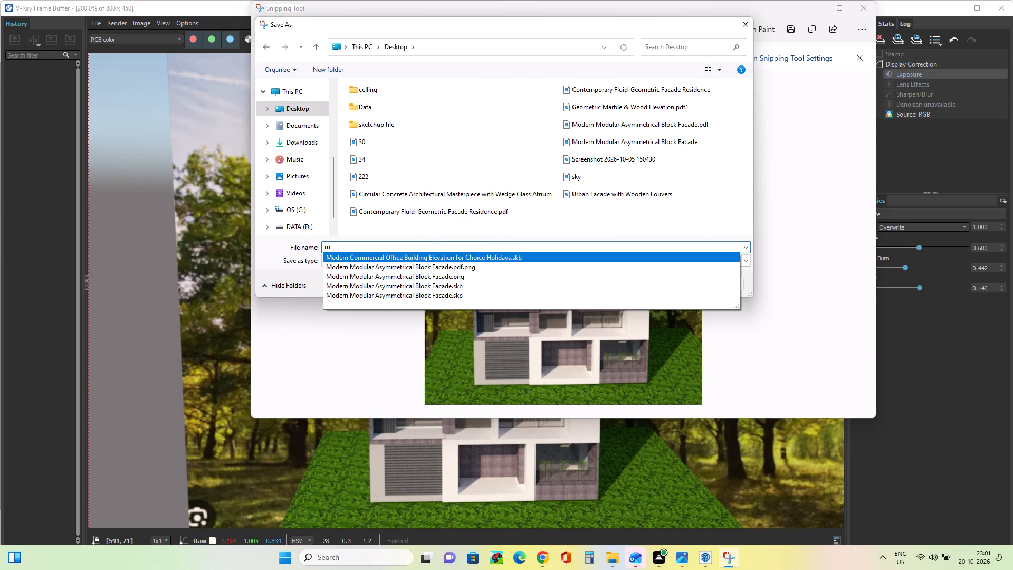
click(484, 249)
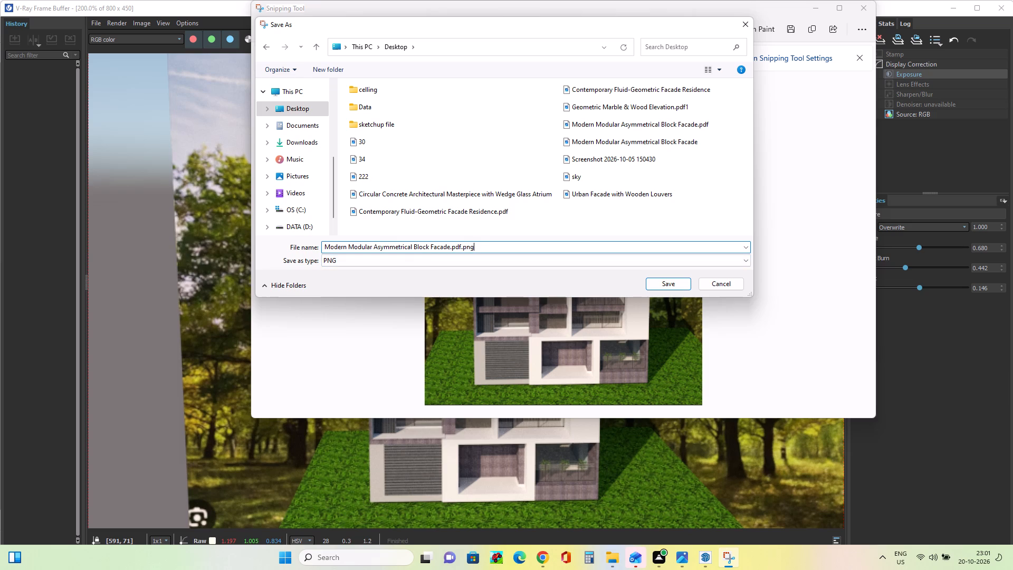
key(BackSpace)
key(BackSpace)
key(BackSpace)
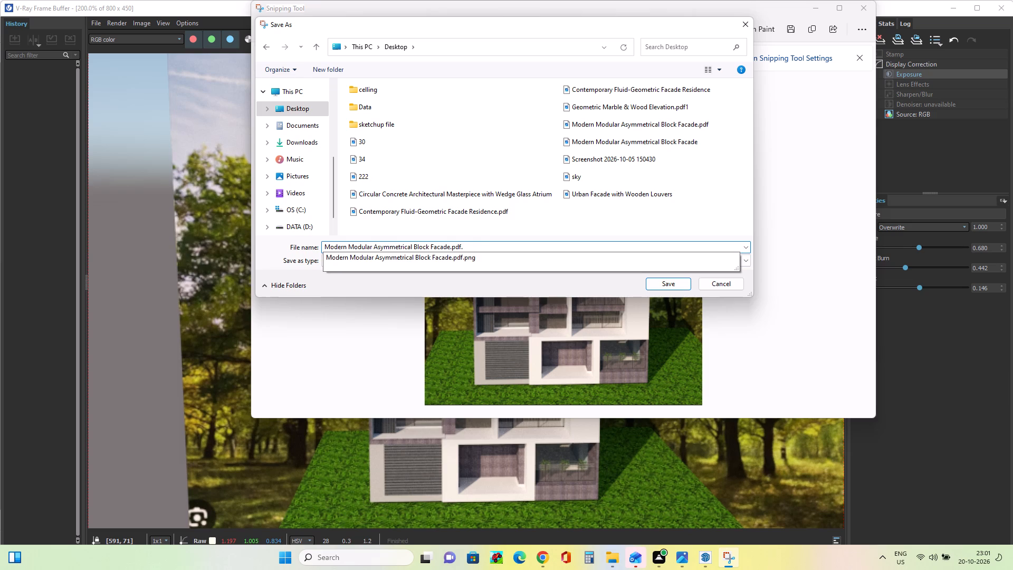
key(1)
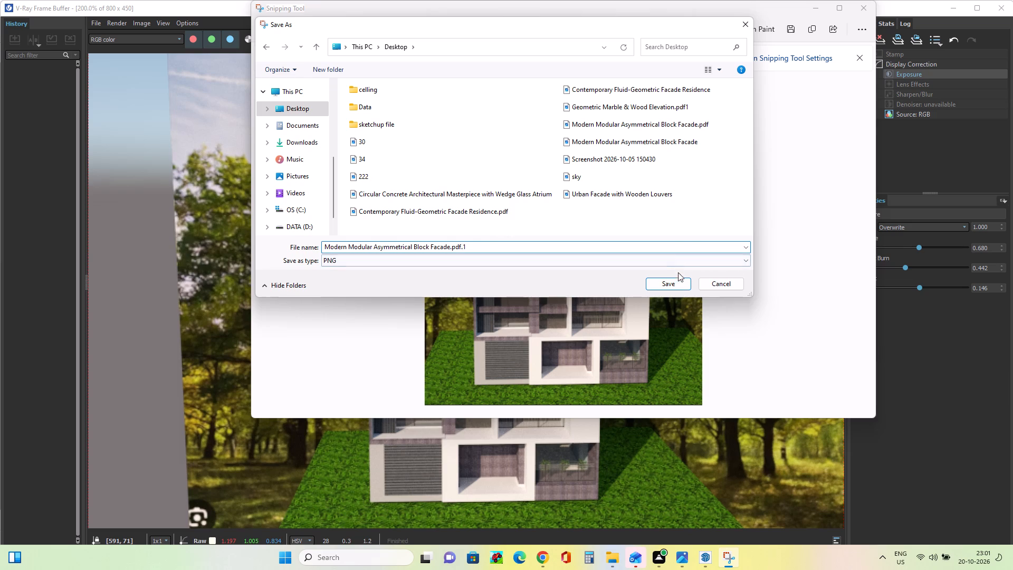
click(677, 284)
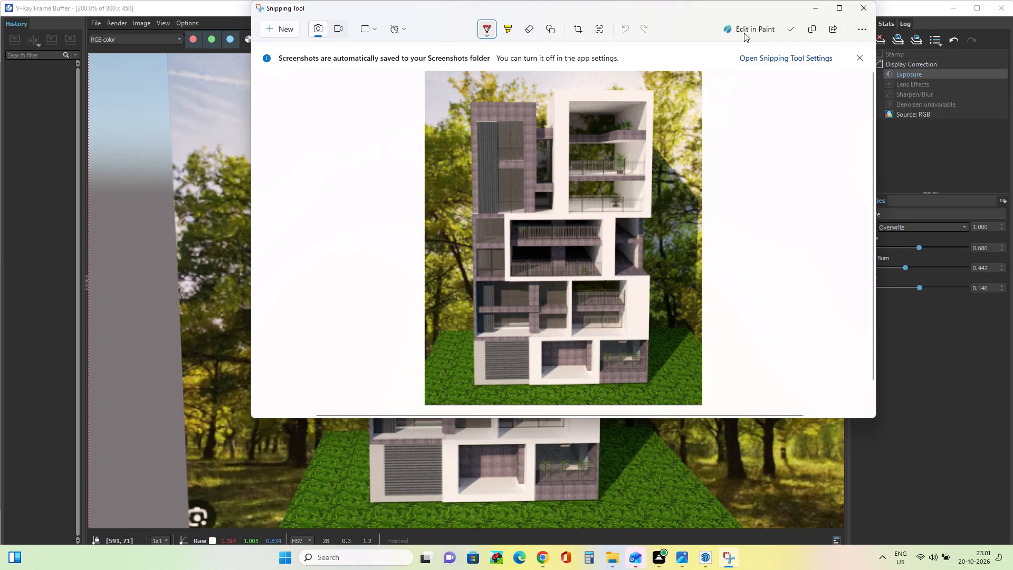
click(817, 9)
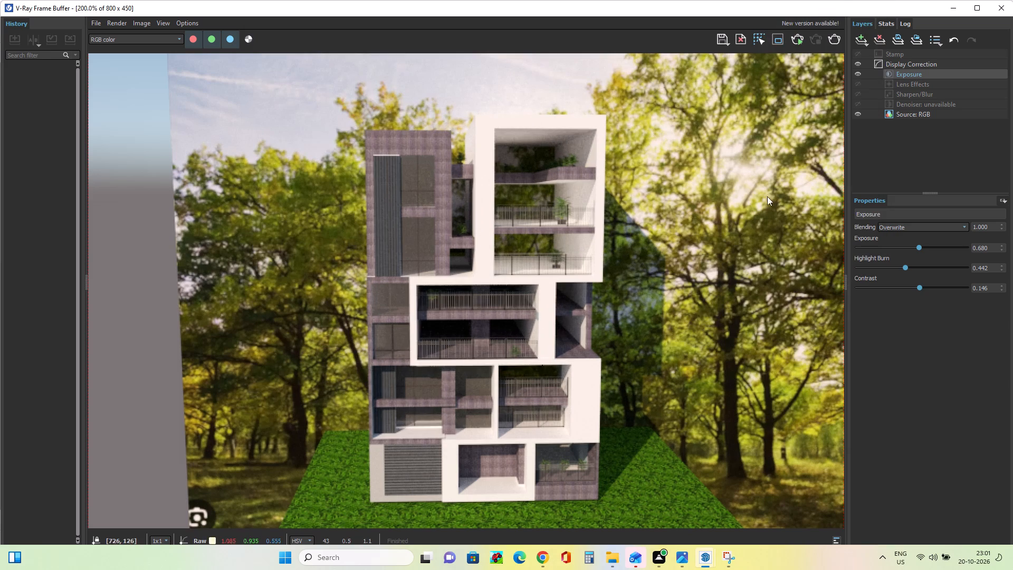
click(954, 7)
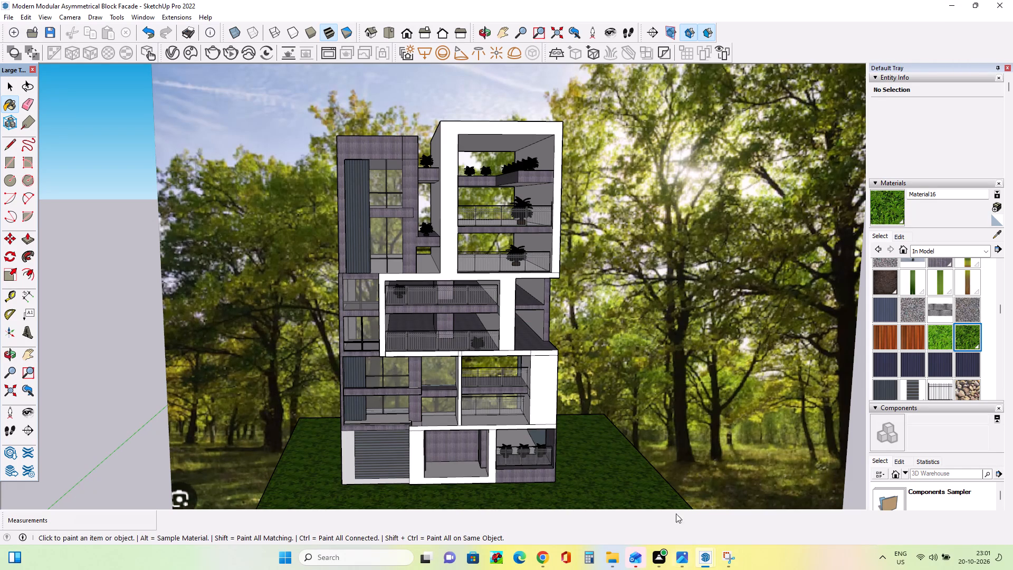
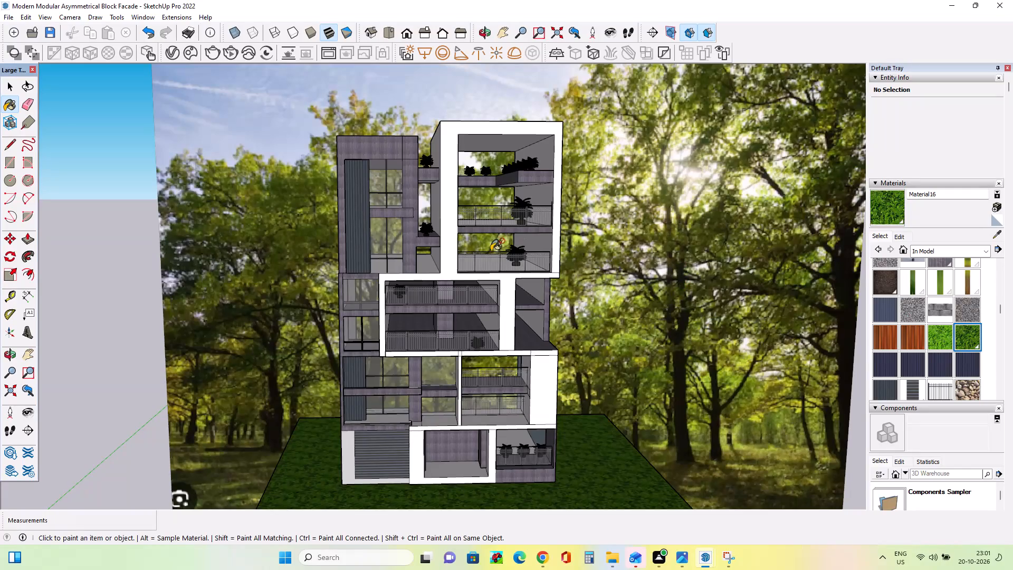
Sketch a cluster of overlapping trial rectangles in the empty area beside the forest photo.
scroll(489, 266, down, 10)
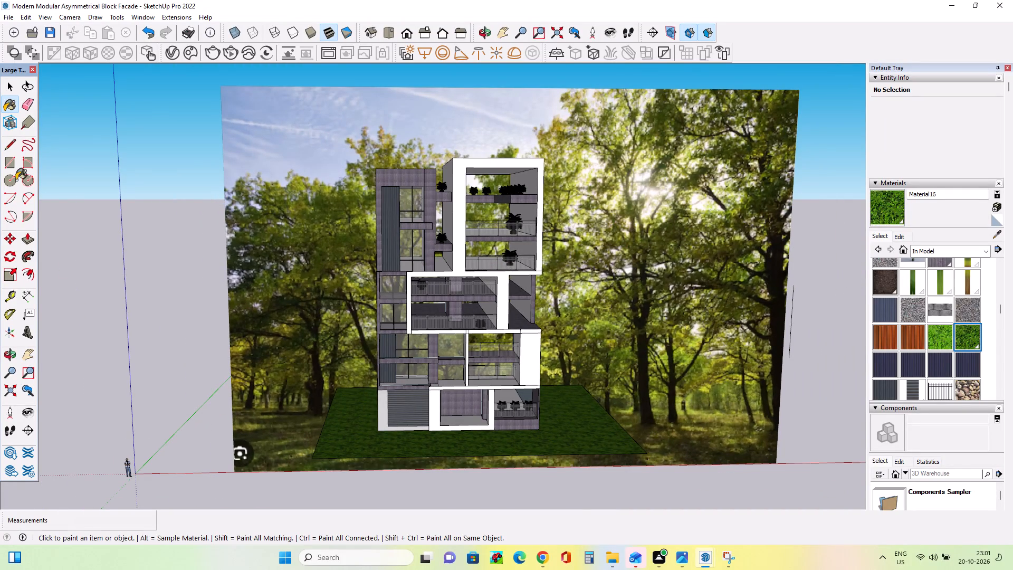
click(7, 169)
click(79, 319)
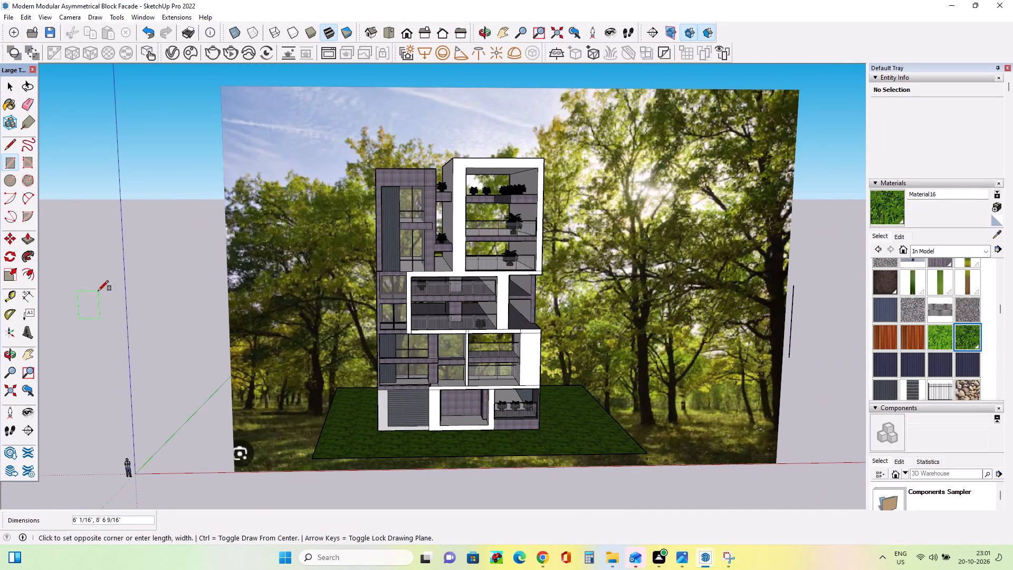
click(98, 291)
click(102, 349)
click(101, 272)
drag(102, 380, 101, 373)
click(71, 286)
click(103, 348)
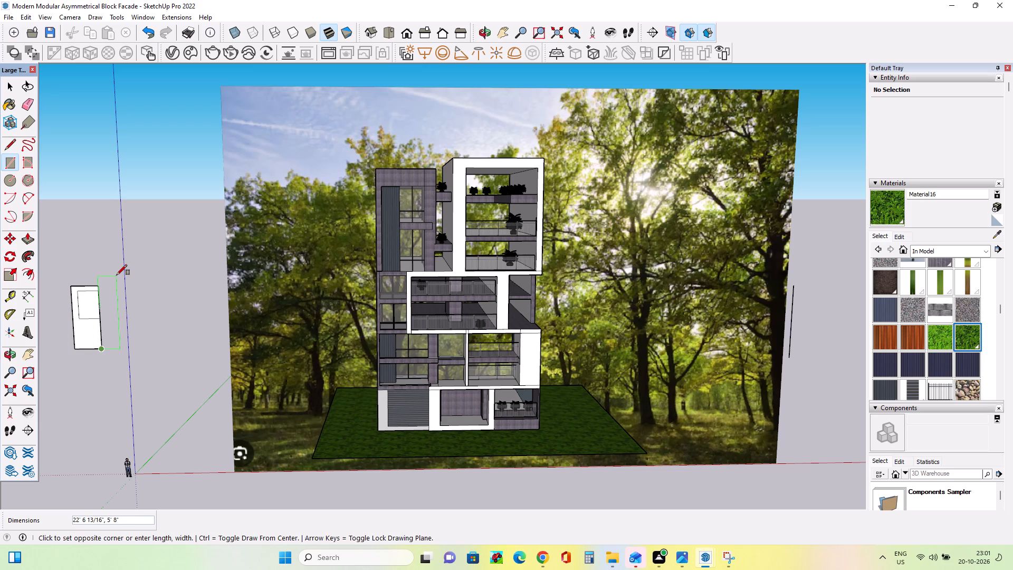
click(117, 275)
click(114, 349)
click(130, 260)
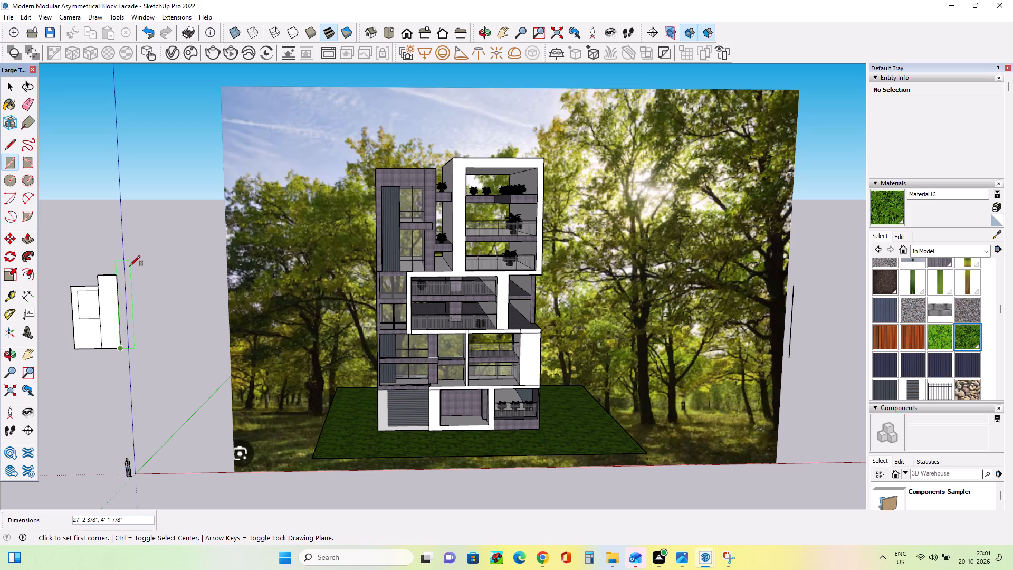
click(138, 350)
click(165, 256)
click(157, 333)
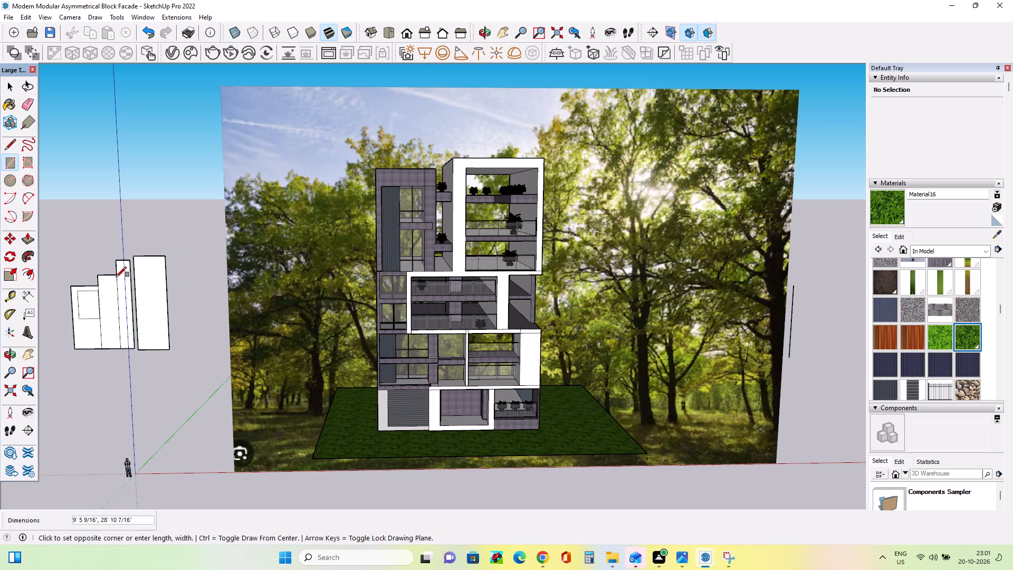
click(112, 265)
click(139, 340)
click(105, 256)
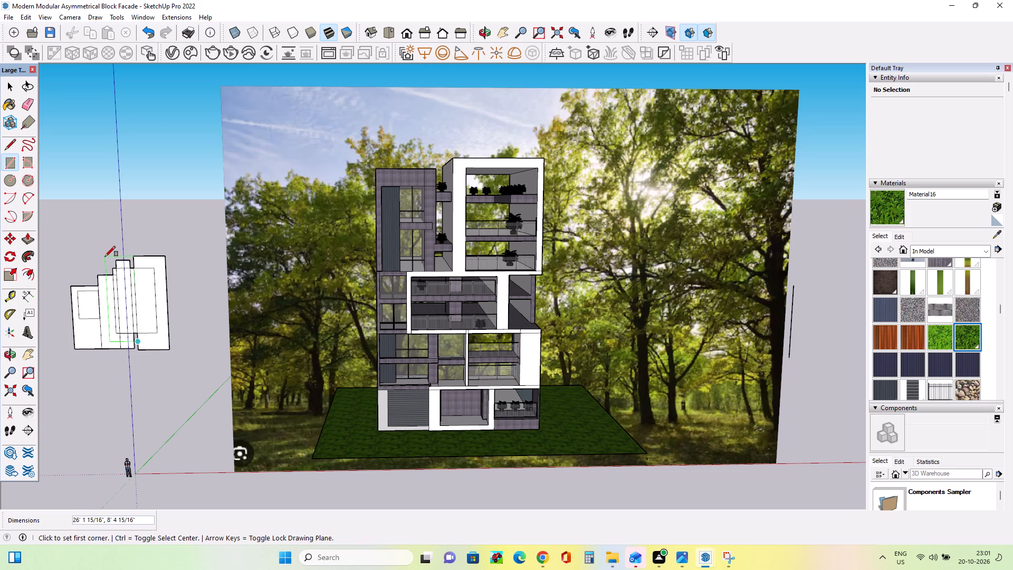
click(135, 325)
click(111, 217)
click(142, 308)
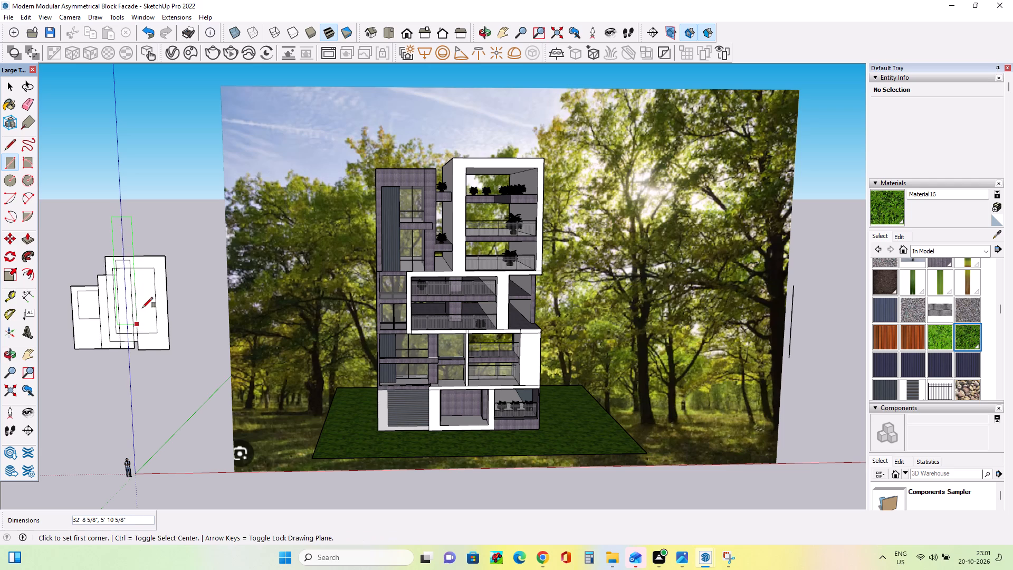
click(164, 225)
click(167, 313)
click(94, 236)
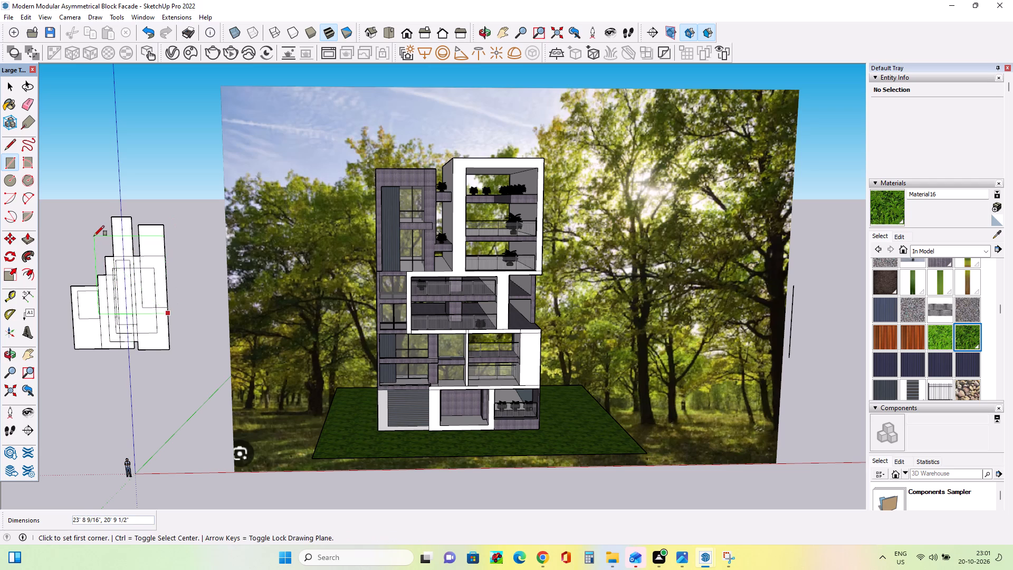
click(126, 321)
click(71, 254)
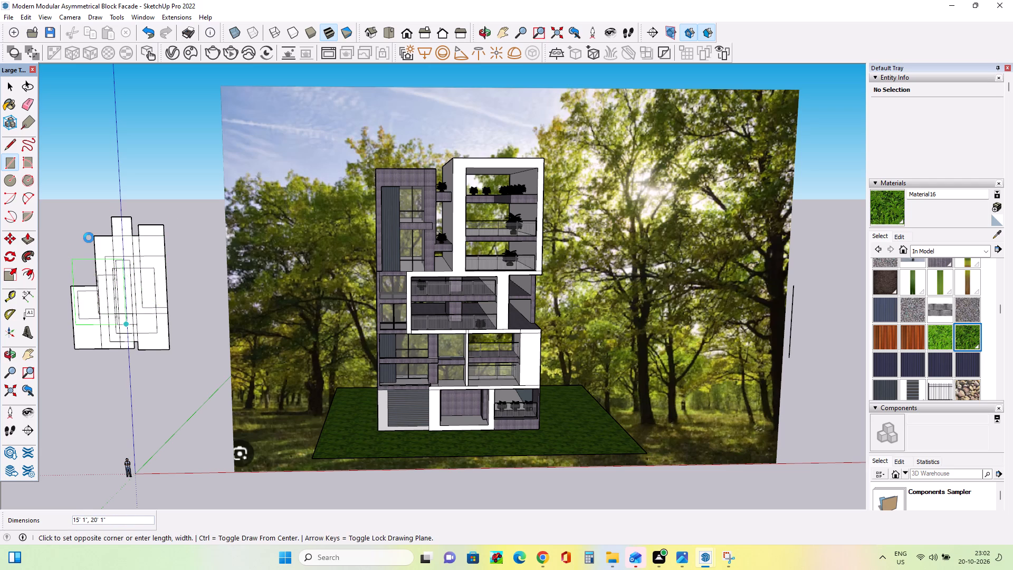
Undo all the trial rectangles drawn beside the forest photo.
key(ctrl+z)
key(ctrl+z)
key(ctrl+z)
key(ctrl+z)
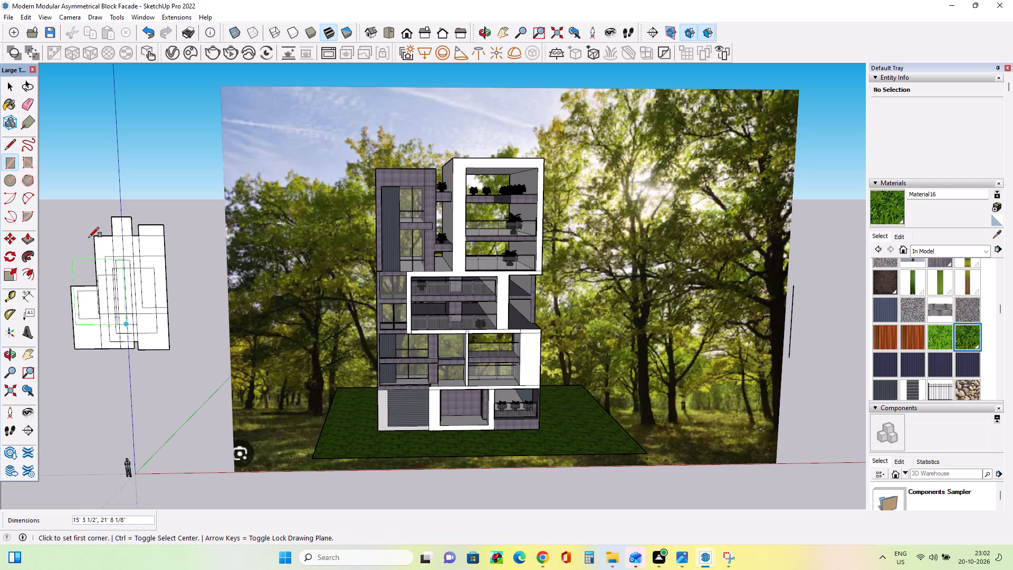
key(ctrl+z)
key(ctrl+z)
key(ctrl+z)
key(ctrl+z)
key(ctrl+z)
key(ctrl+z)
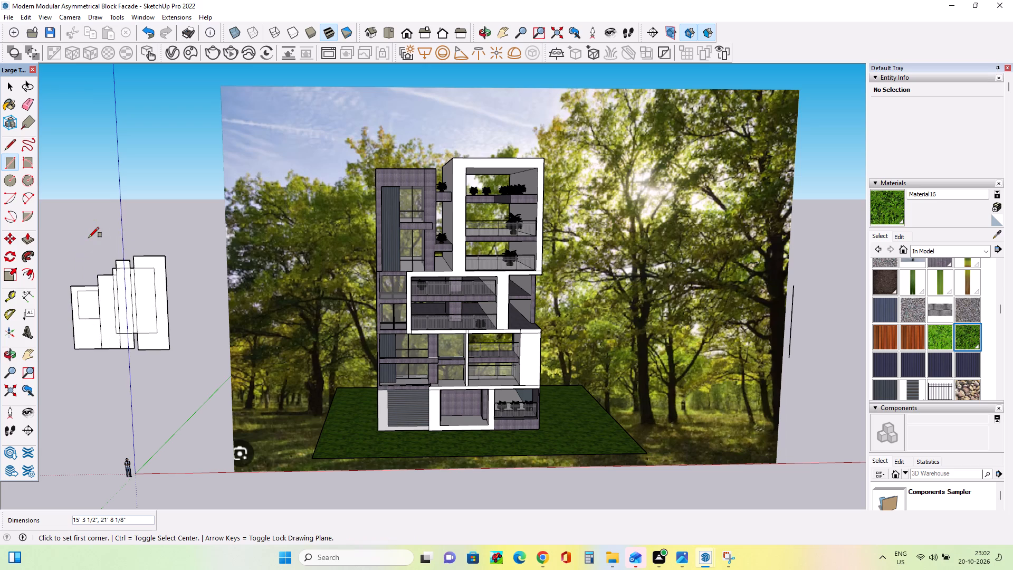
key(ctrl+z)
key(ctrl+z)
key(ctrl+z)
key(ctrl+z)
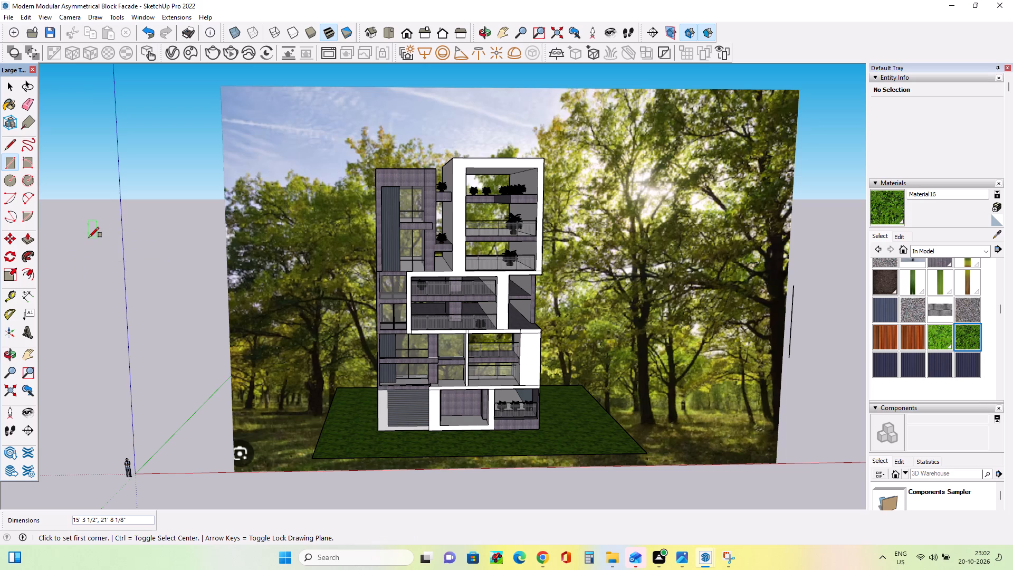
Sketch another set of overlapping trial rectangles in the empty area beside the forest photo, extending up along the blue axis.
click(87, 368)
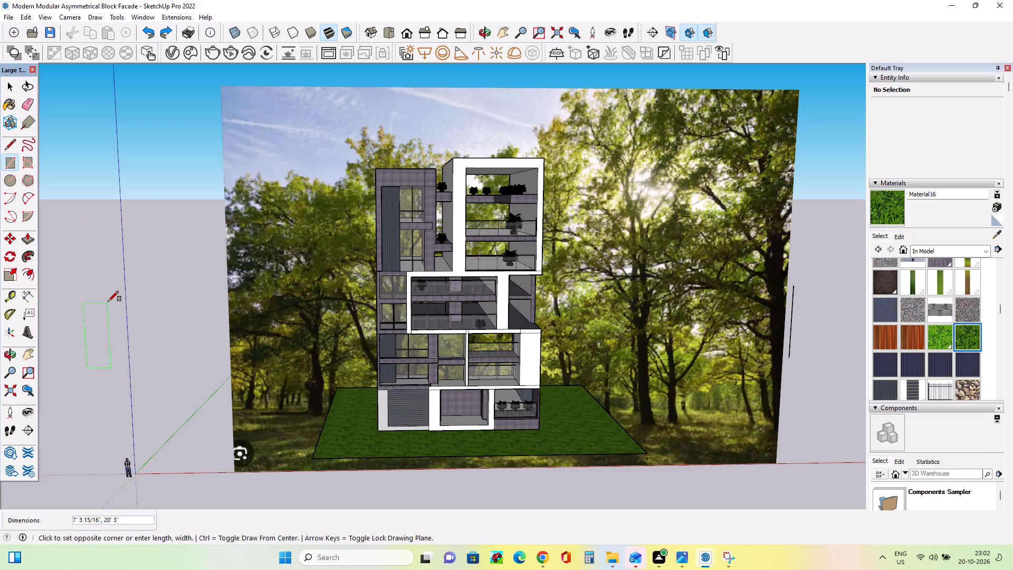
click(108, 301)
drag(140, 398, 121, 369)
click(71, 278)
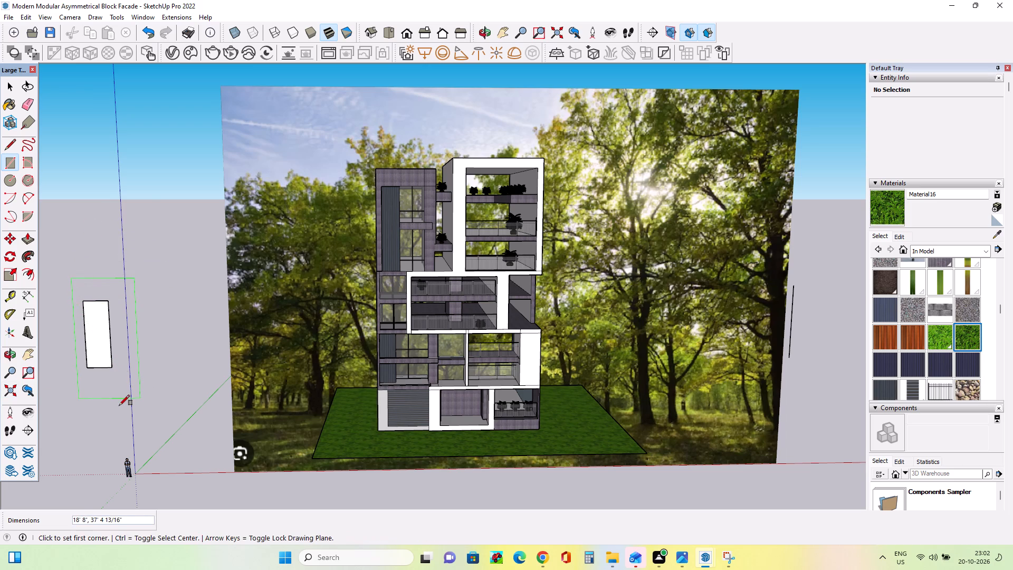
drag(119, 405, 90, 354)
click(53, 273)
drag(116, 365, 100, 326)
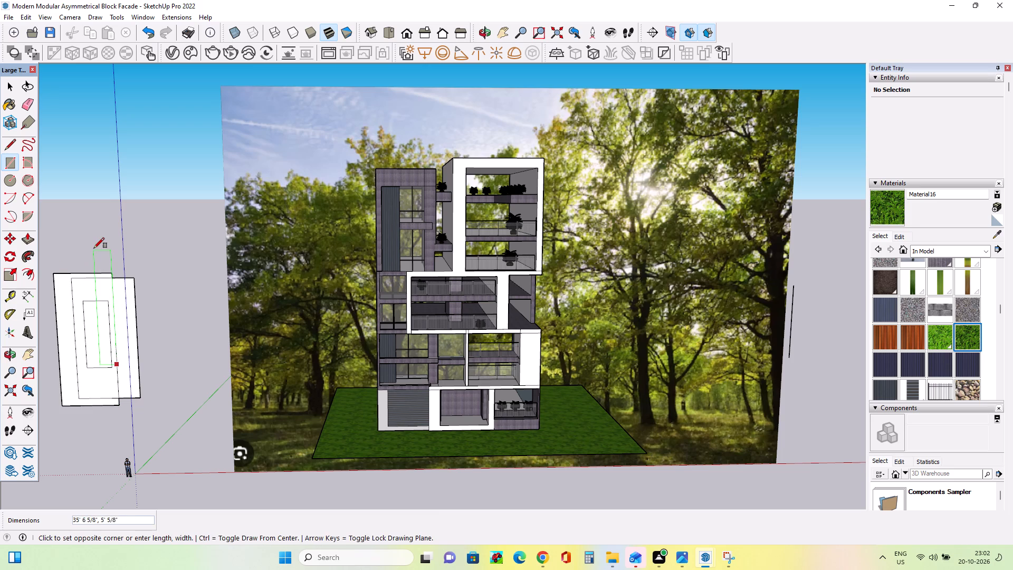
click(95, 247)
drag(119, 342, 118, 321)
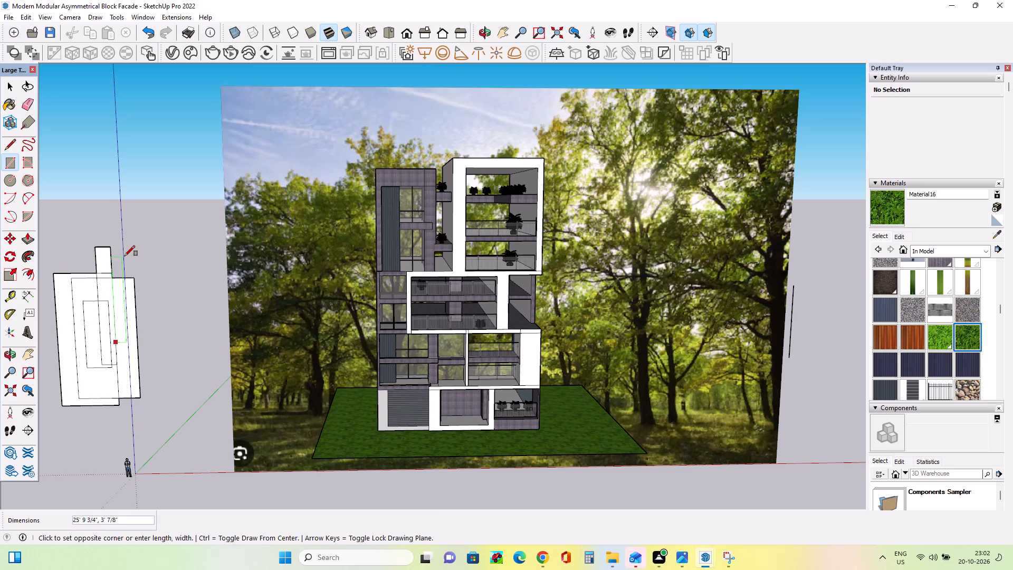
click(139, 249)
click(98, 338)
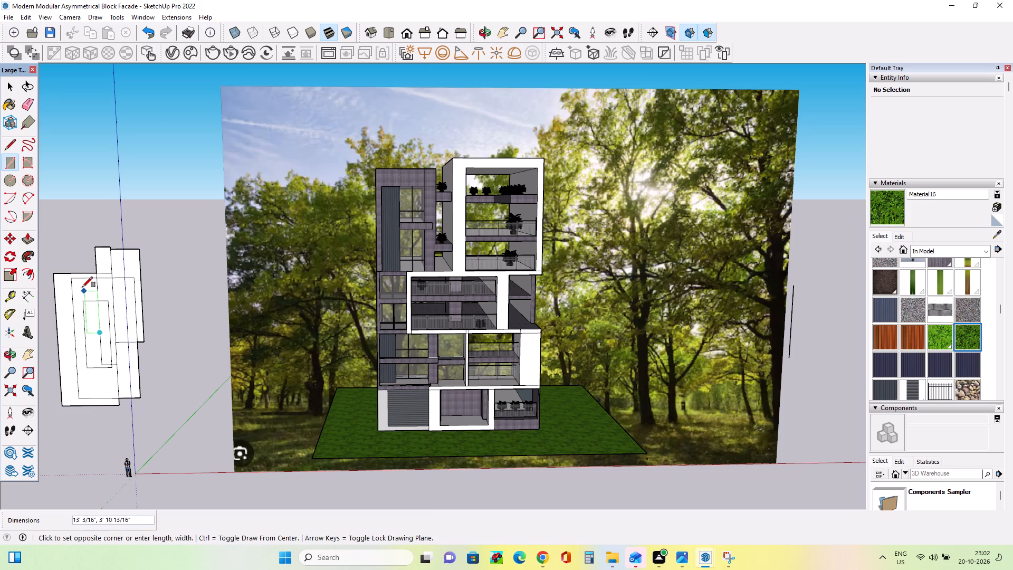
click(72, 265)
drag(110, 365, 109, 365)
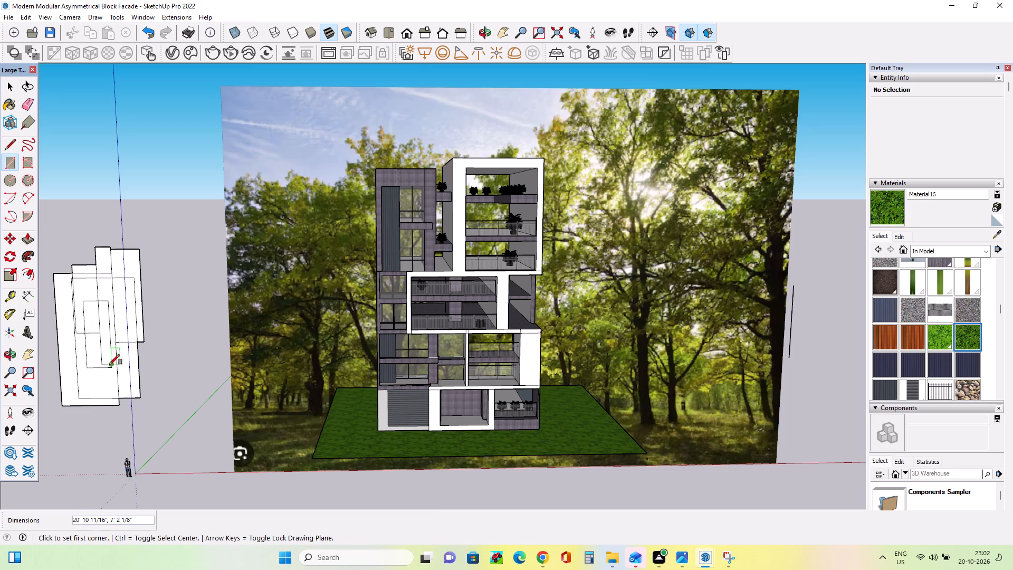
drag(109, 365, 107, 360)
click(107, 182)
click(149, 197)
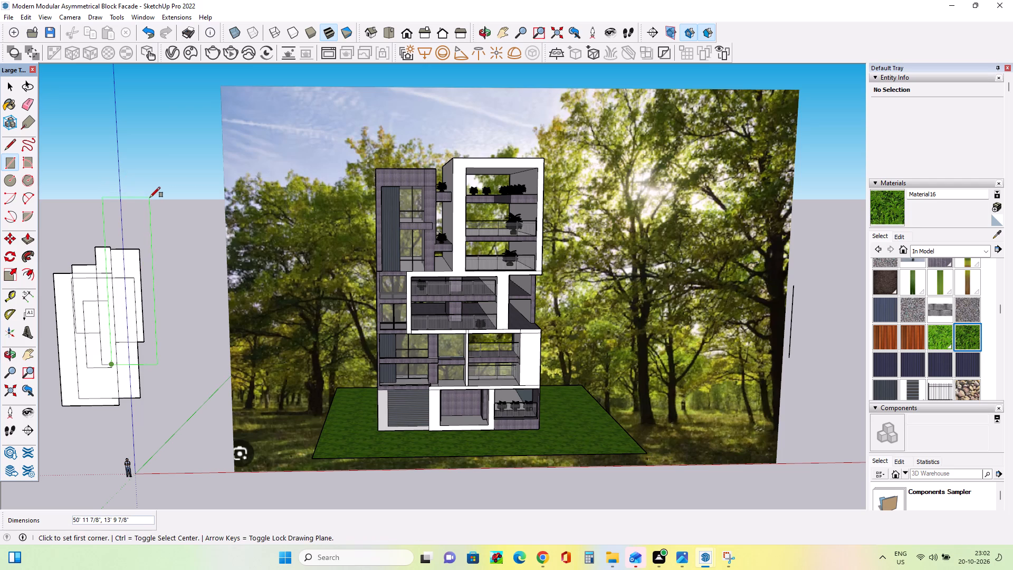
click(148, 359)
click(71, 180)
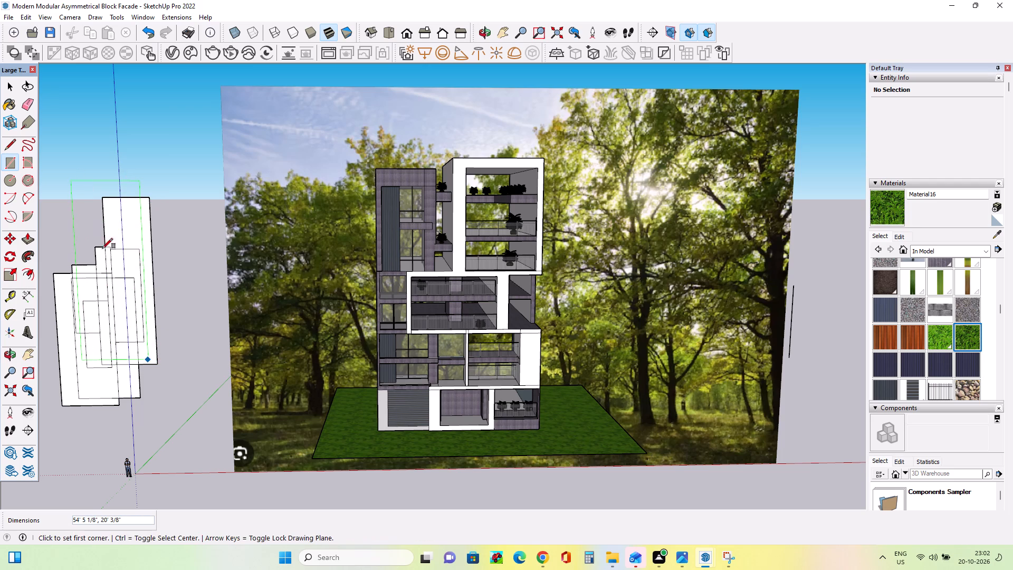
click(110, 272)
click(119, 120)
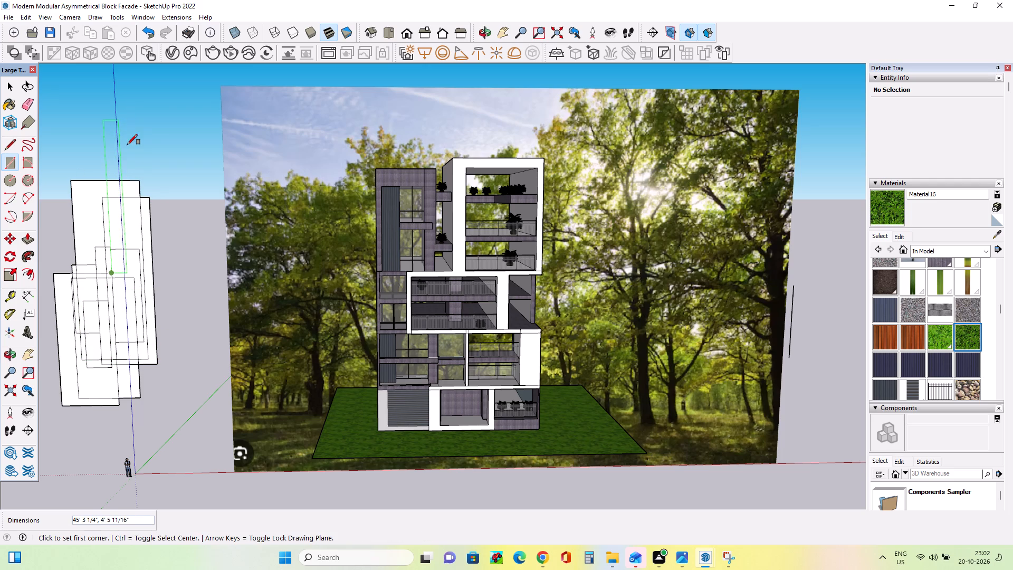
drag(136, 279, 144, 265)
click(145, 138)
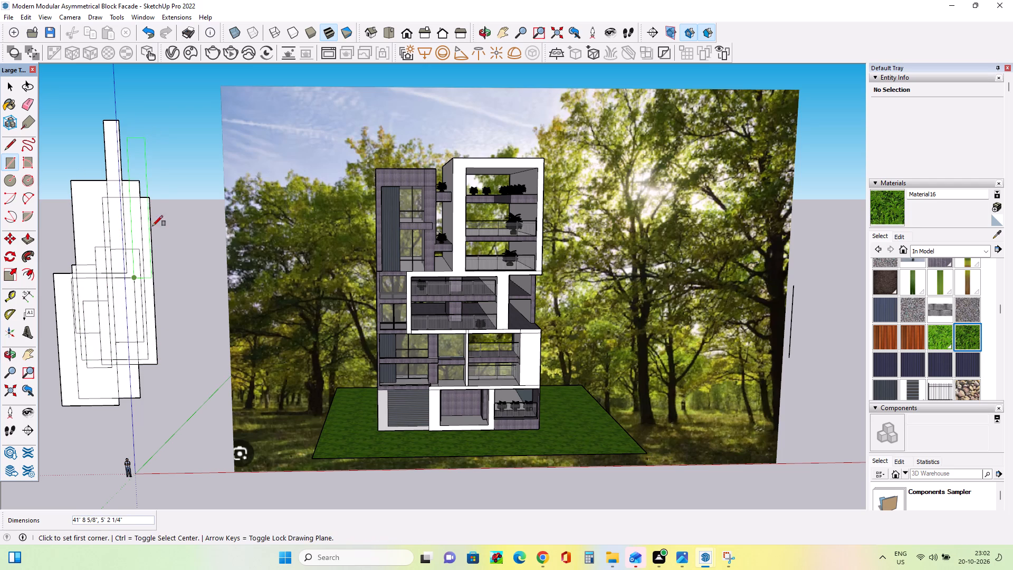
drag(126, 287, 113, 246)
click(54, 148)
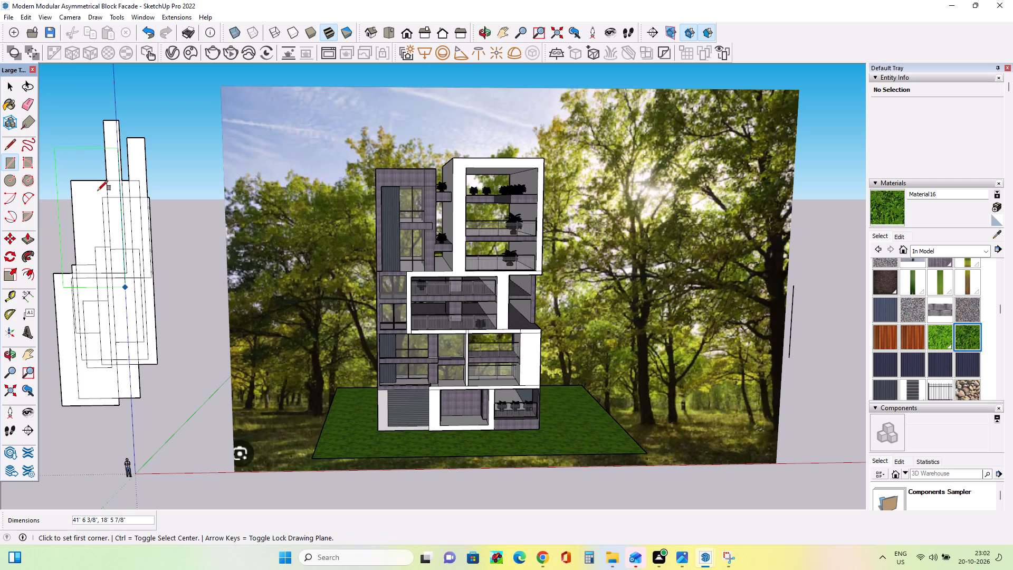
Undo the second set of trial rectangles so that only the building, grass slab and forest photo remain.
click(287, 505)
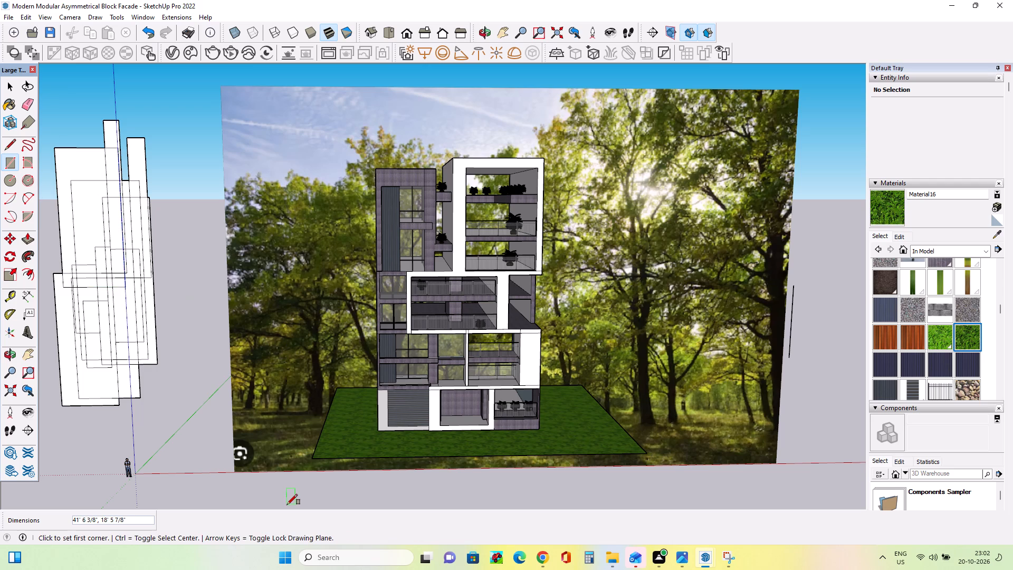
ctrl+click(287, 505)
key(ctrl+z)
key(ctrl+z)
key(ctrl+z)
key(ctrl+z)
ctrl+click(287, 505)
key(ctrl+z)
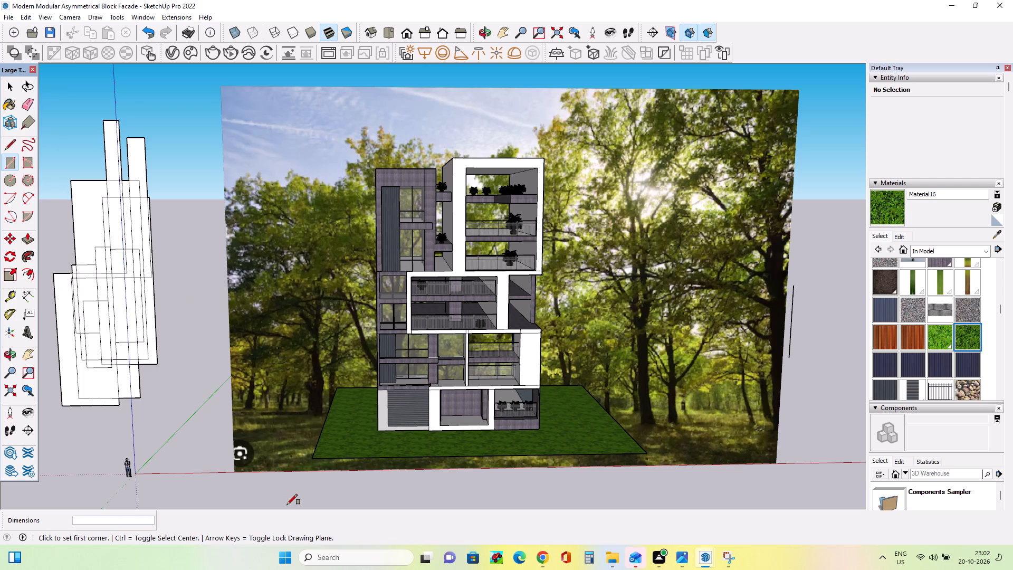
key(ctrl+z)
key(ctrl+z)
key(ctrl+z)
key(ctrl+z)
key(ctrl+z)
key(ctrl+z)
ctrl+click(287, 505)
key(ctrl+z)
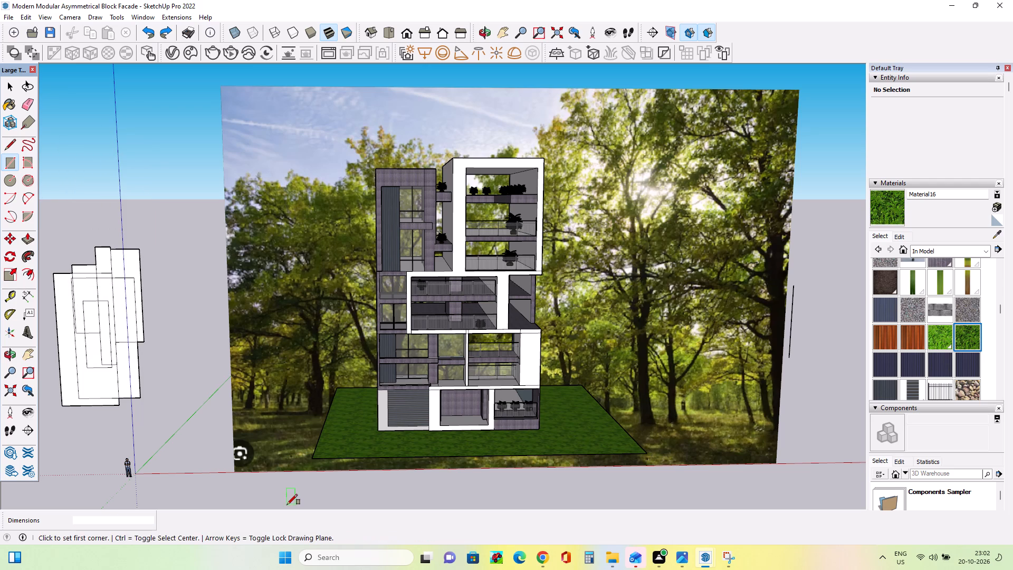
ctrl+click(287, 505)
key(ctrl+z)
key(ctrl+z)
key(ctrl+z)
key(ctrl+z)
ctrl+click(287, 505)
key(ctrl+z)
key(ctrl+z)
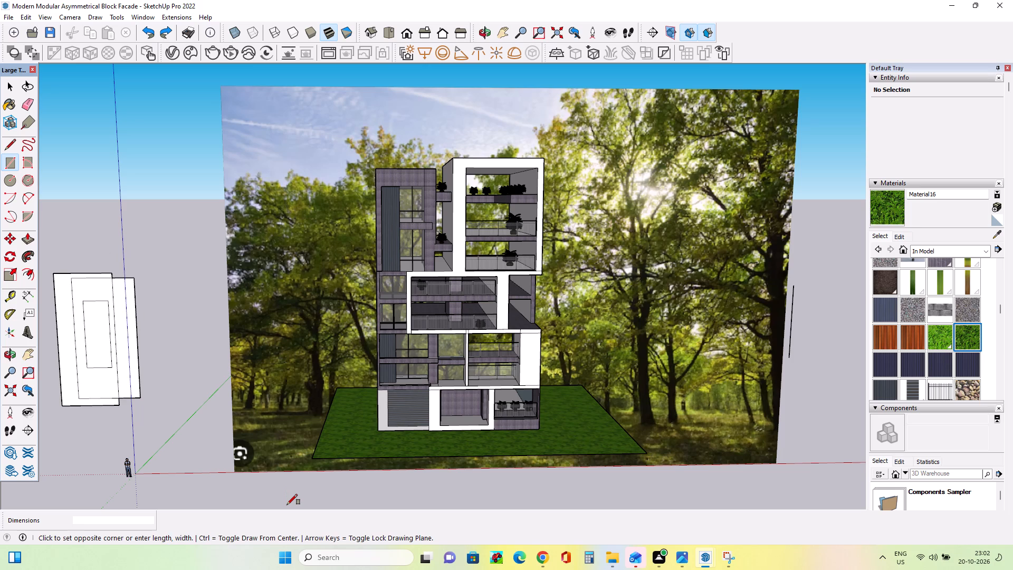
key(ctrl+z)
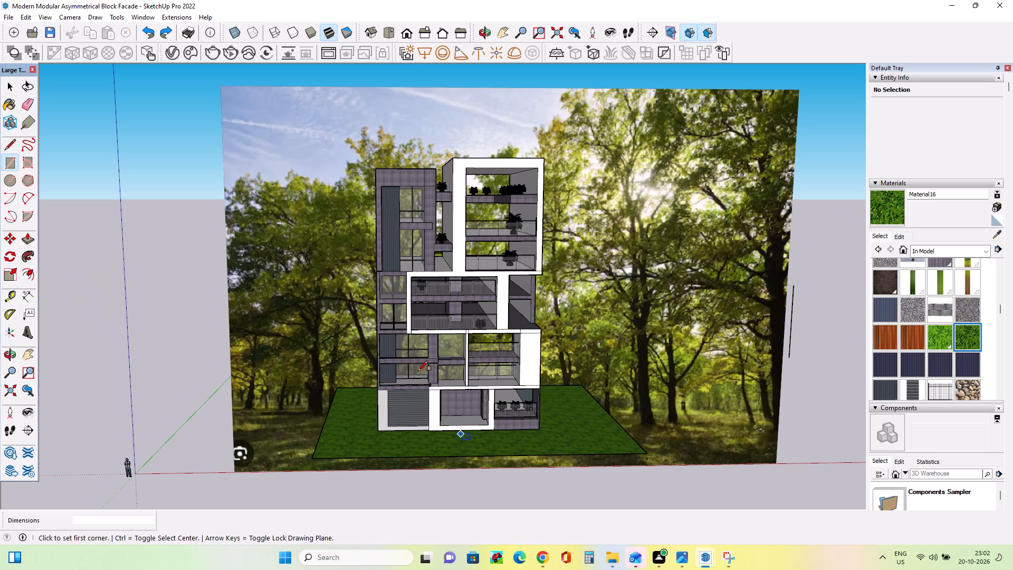
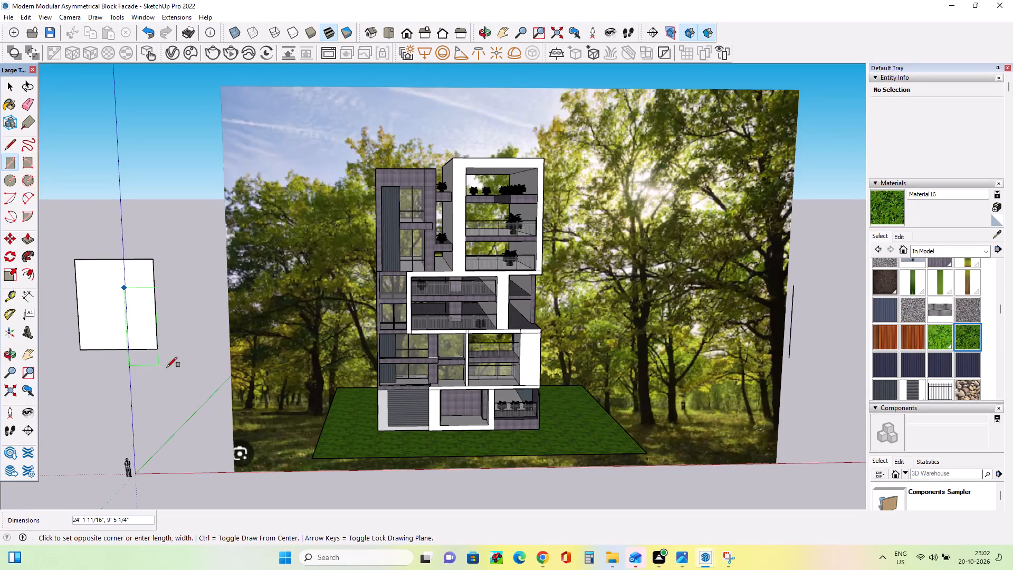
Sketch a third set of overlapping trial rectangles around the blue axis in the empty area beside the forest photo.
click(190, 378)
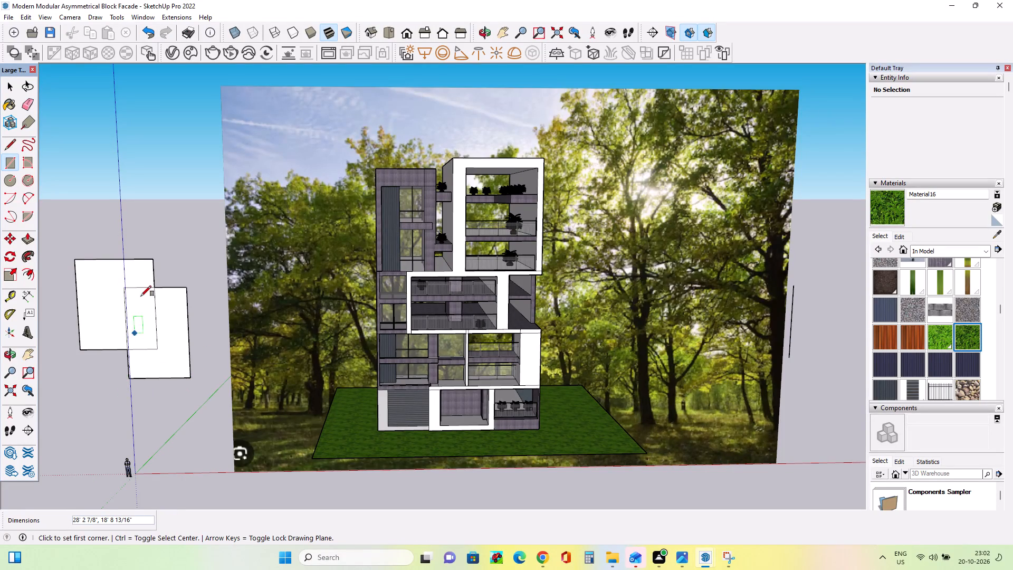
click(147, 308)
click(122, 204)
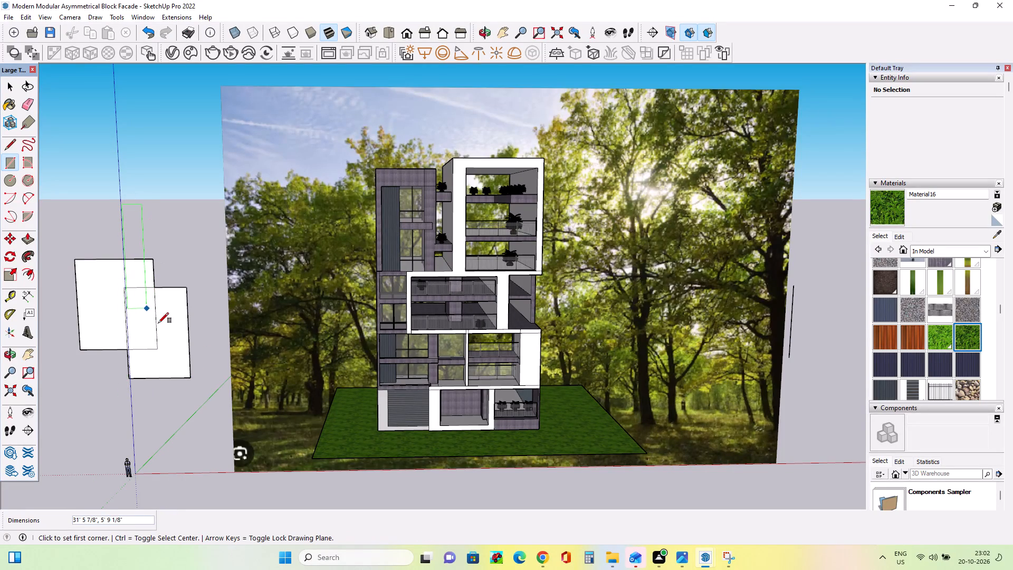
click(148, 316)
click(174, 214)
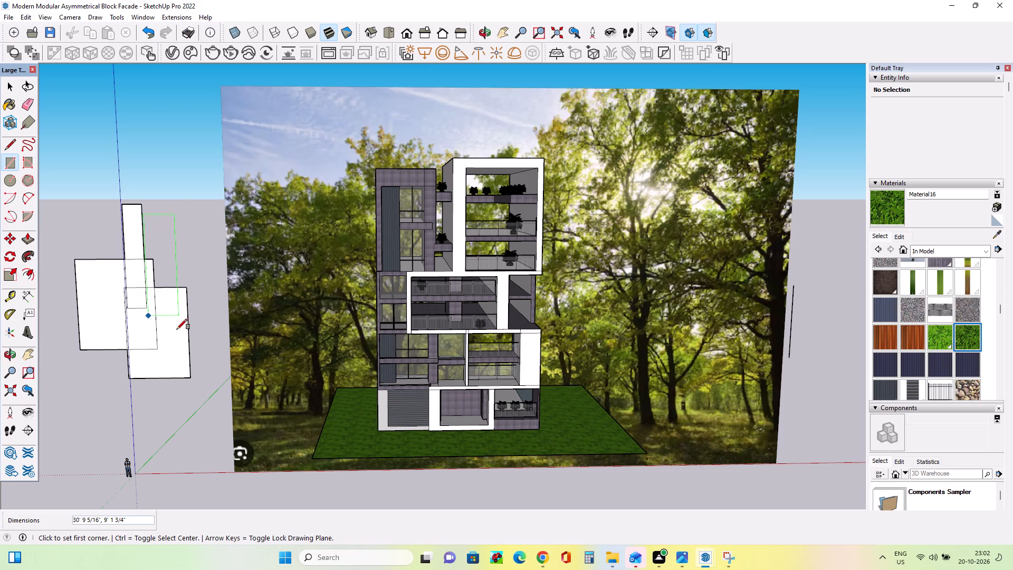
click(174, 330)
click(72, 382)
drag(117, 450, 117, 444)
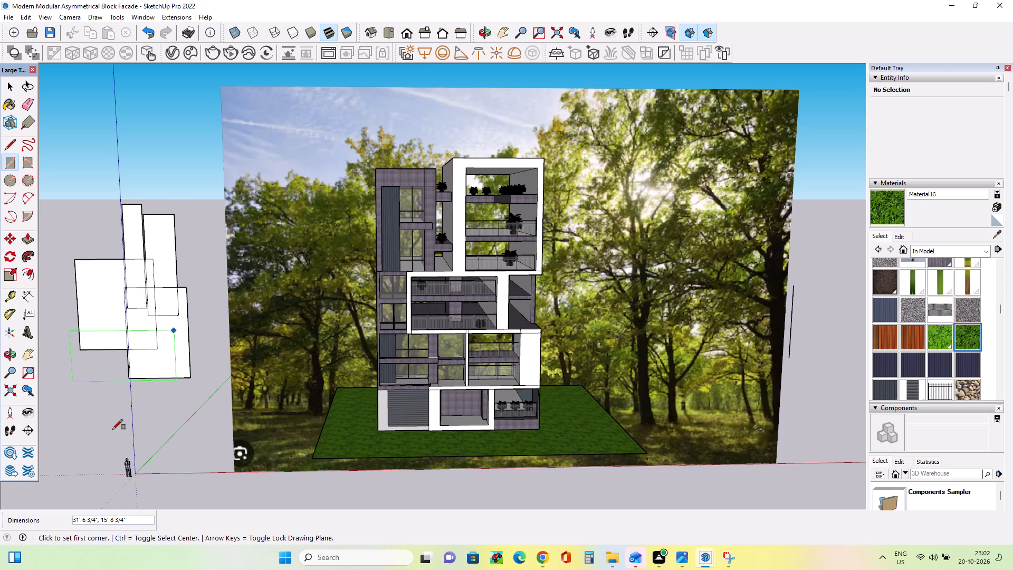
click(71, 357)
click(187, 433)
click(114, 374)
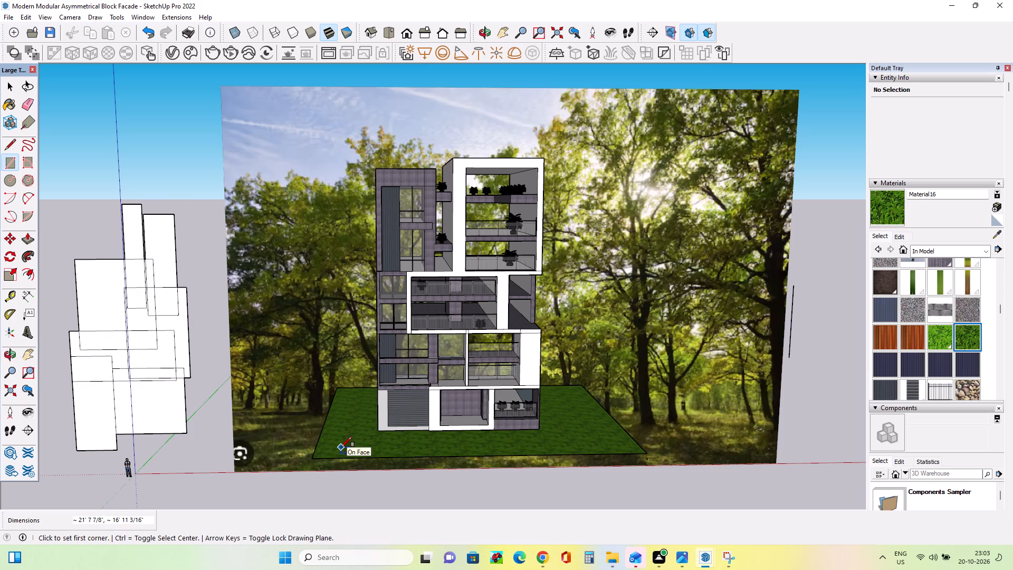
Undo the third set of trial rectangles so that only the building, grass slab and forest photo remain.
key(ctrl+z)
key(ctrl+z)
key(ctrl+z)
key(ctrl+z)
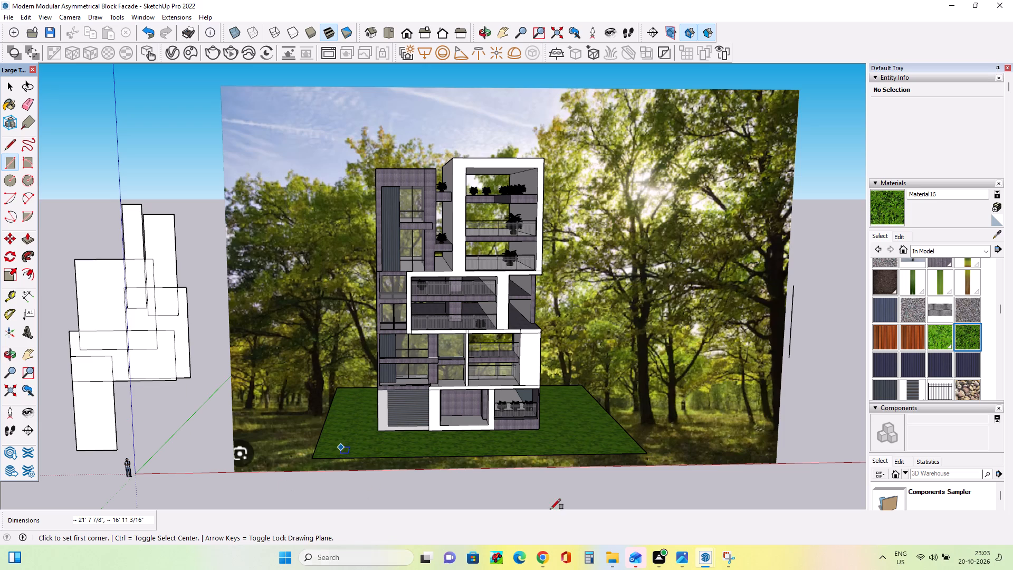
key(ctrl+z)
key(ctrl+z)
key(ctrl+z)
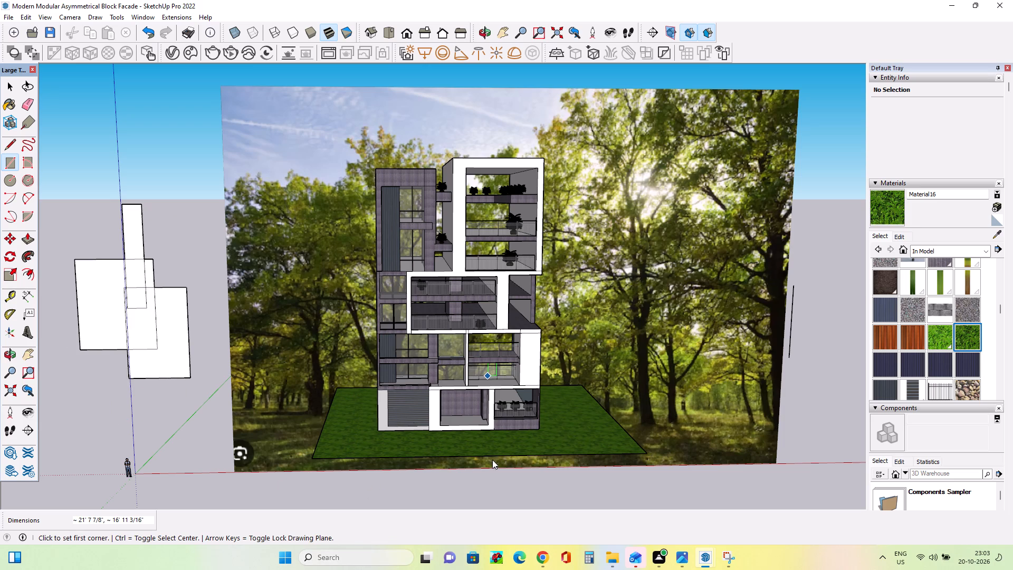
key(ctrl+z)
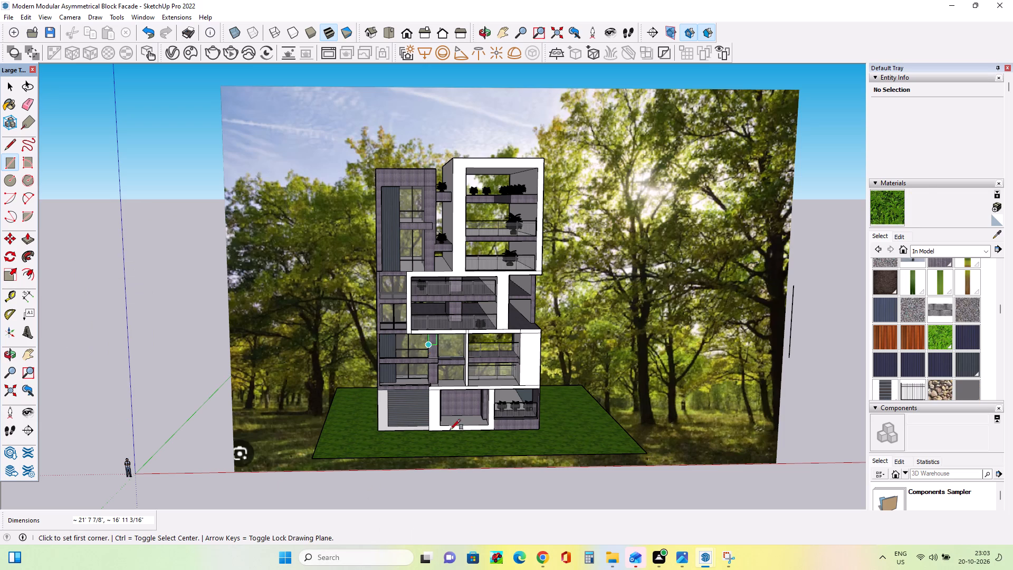
Save the facade model.
key(ctrl+s)
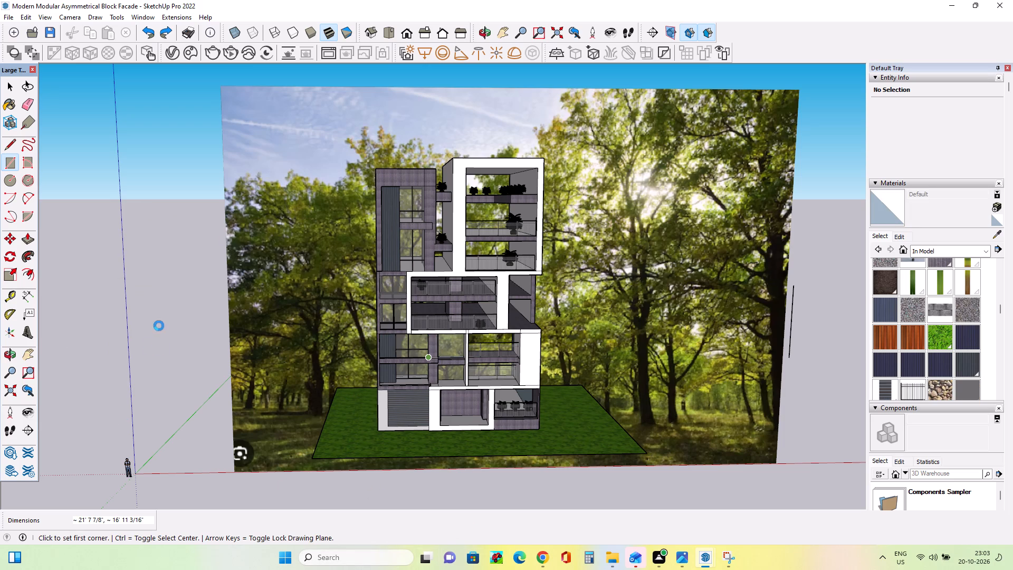
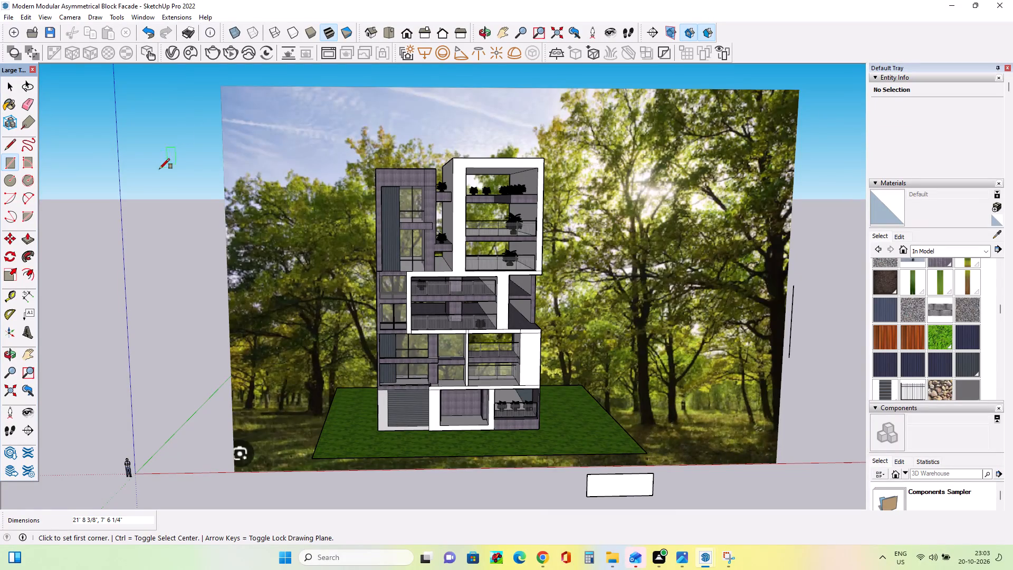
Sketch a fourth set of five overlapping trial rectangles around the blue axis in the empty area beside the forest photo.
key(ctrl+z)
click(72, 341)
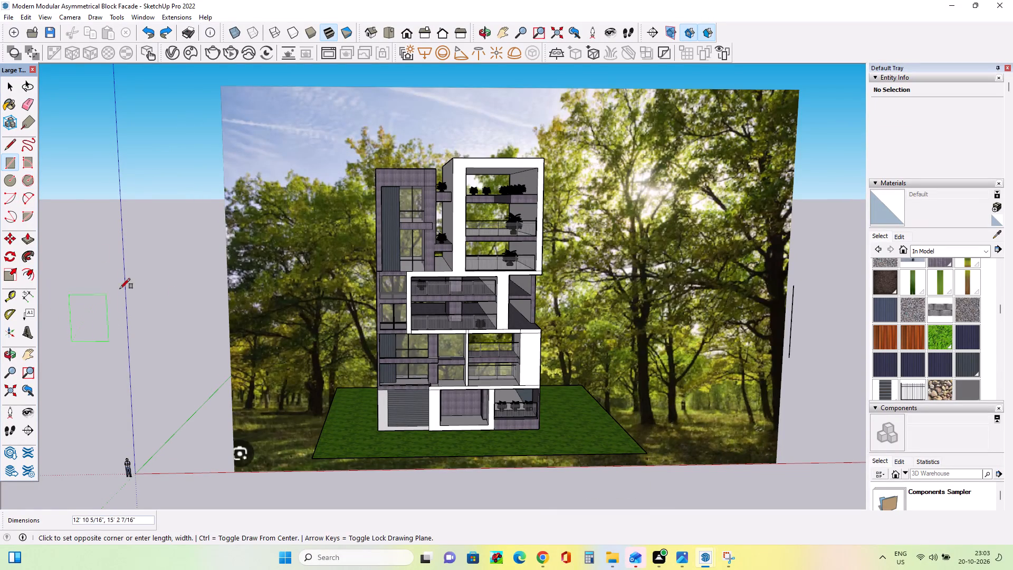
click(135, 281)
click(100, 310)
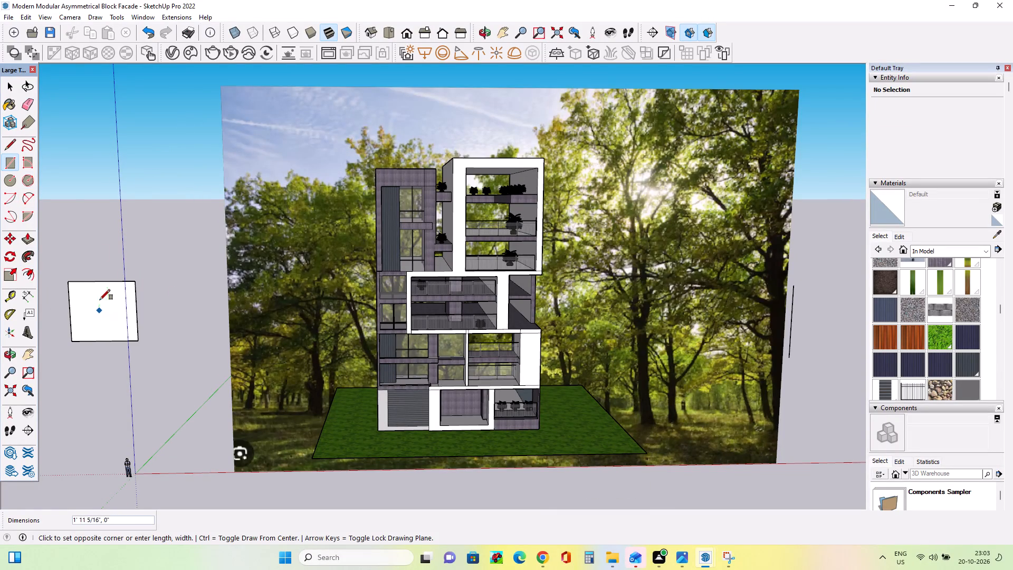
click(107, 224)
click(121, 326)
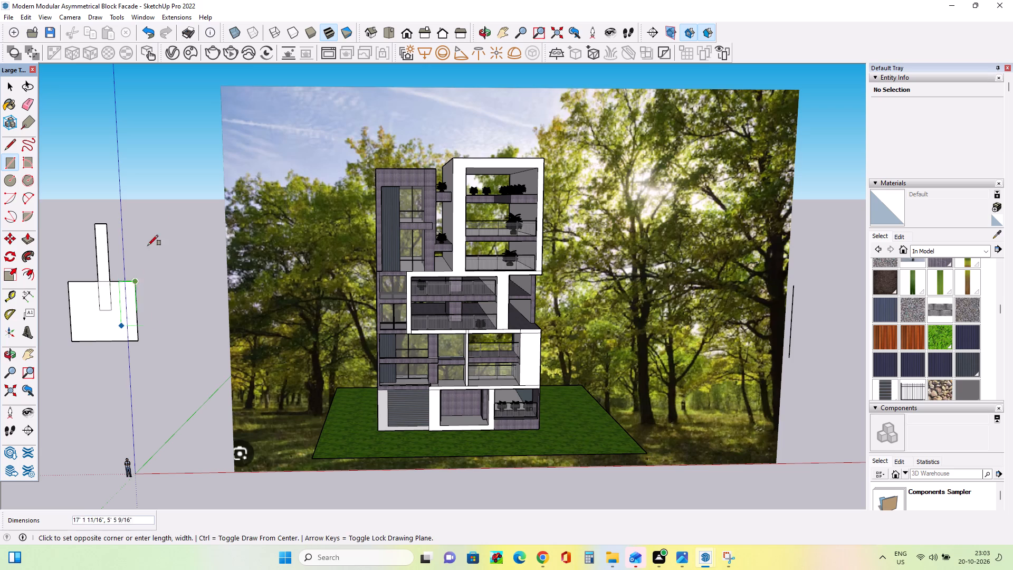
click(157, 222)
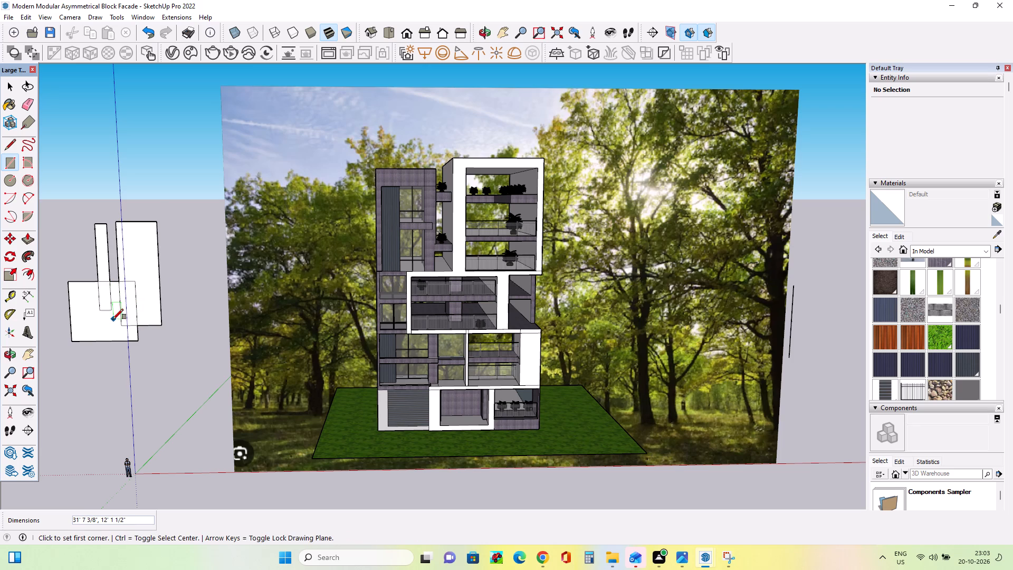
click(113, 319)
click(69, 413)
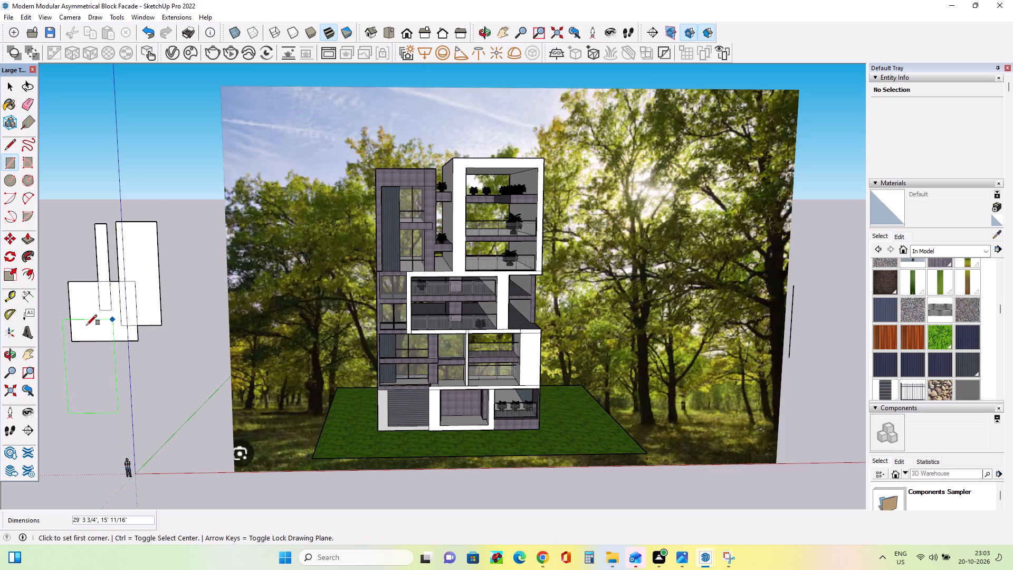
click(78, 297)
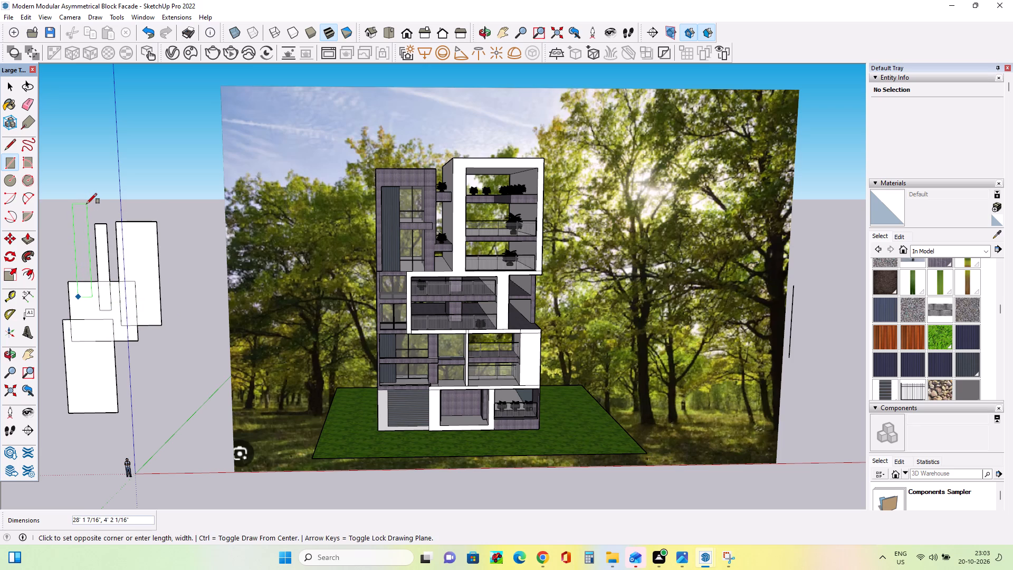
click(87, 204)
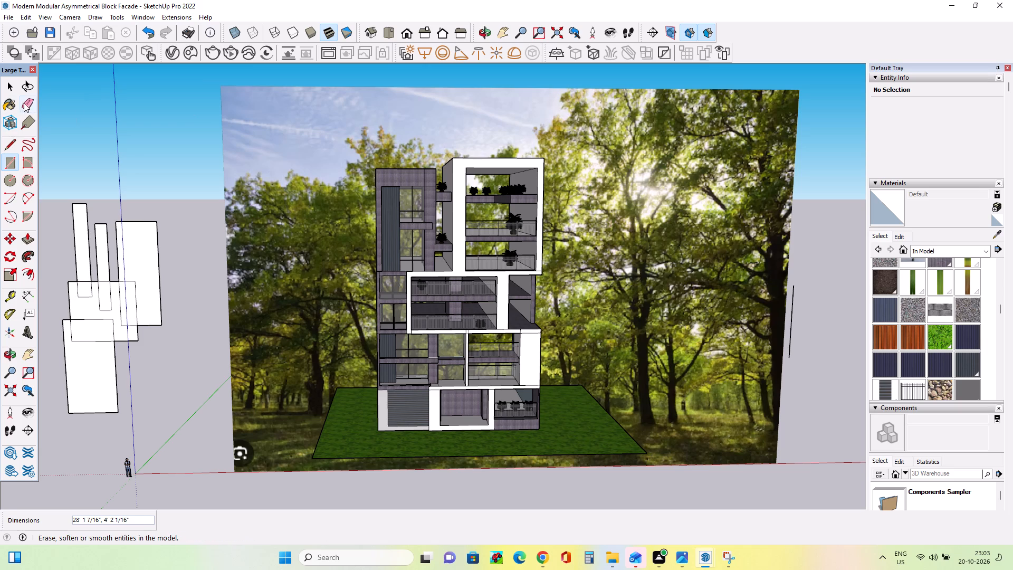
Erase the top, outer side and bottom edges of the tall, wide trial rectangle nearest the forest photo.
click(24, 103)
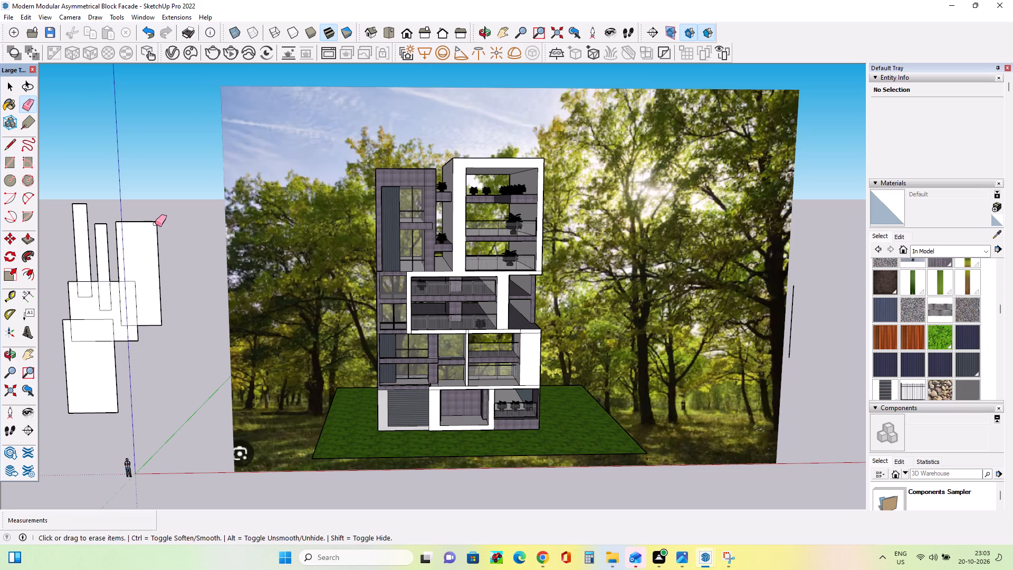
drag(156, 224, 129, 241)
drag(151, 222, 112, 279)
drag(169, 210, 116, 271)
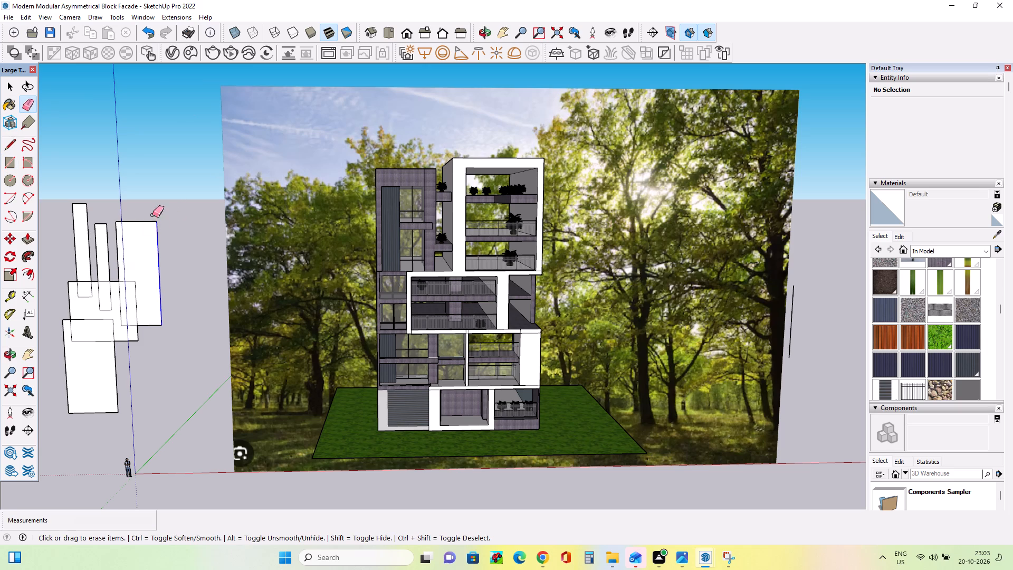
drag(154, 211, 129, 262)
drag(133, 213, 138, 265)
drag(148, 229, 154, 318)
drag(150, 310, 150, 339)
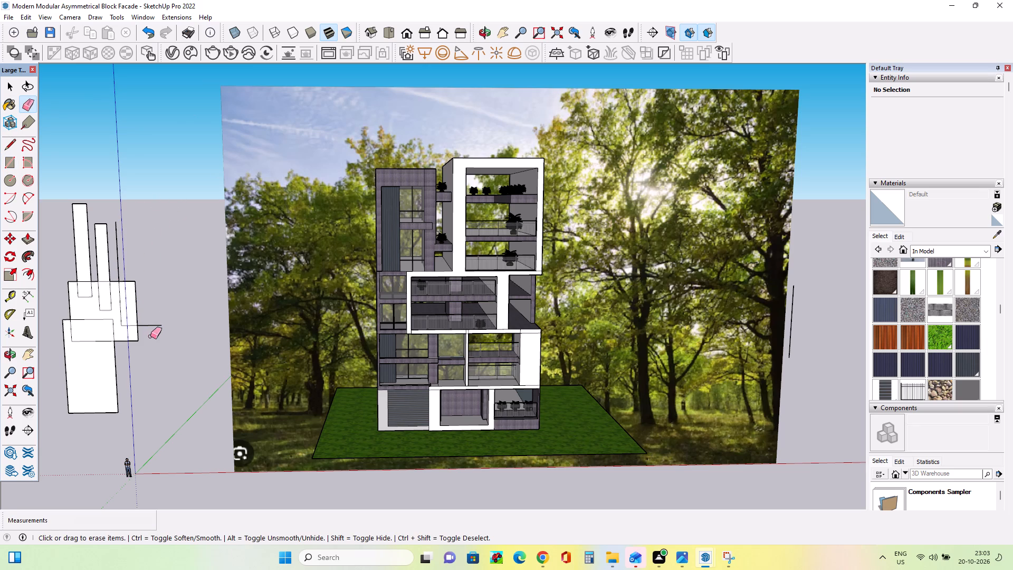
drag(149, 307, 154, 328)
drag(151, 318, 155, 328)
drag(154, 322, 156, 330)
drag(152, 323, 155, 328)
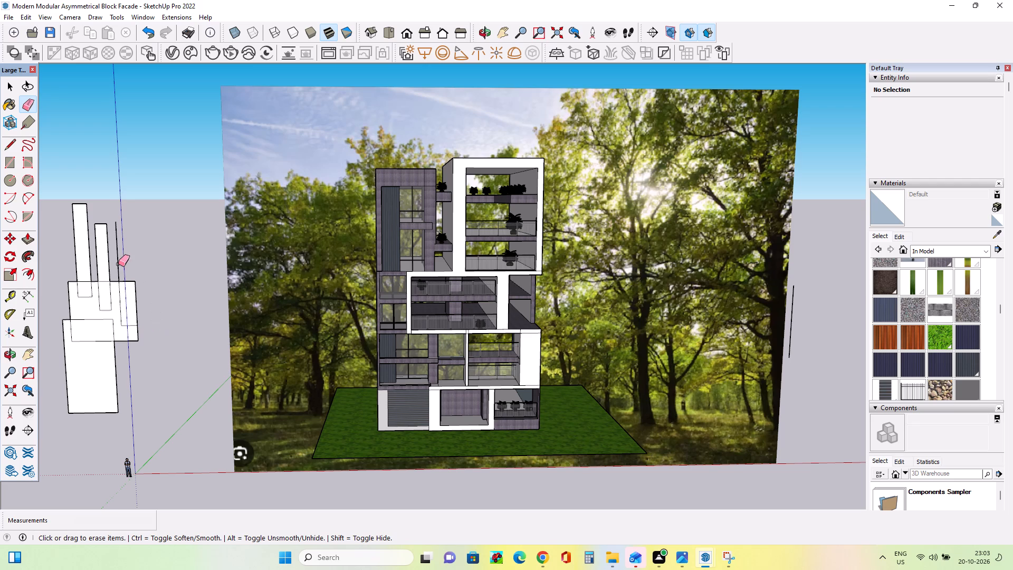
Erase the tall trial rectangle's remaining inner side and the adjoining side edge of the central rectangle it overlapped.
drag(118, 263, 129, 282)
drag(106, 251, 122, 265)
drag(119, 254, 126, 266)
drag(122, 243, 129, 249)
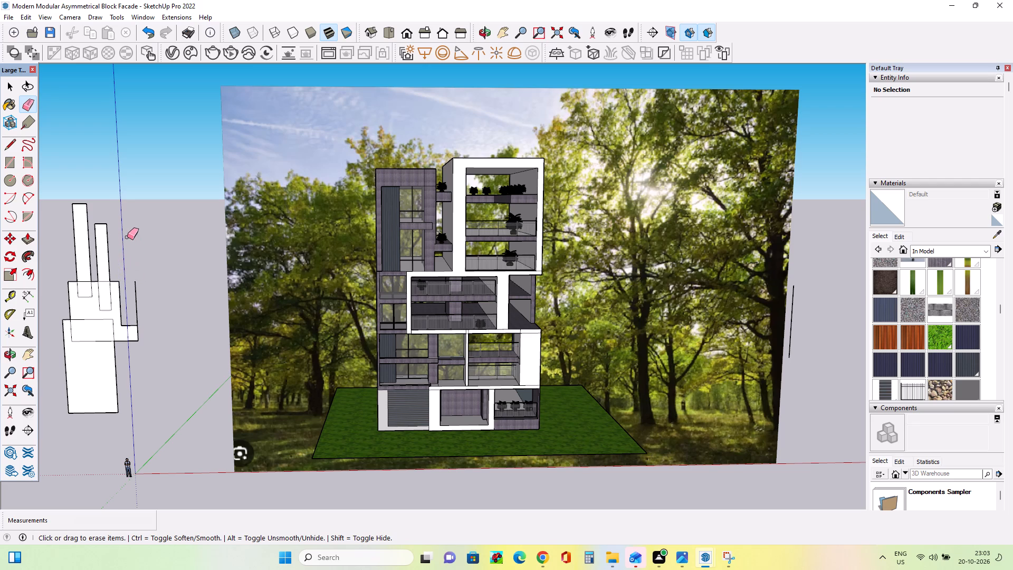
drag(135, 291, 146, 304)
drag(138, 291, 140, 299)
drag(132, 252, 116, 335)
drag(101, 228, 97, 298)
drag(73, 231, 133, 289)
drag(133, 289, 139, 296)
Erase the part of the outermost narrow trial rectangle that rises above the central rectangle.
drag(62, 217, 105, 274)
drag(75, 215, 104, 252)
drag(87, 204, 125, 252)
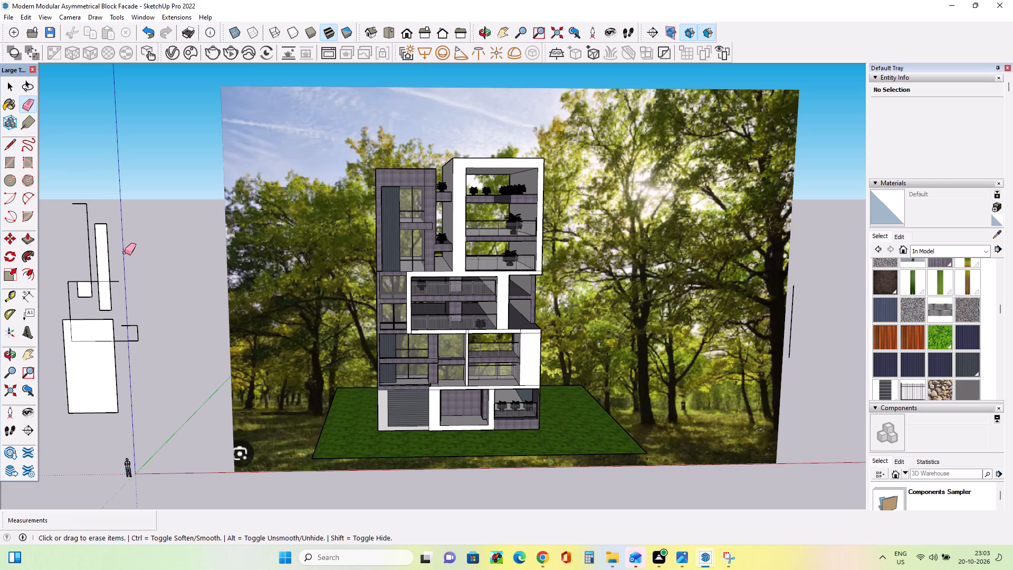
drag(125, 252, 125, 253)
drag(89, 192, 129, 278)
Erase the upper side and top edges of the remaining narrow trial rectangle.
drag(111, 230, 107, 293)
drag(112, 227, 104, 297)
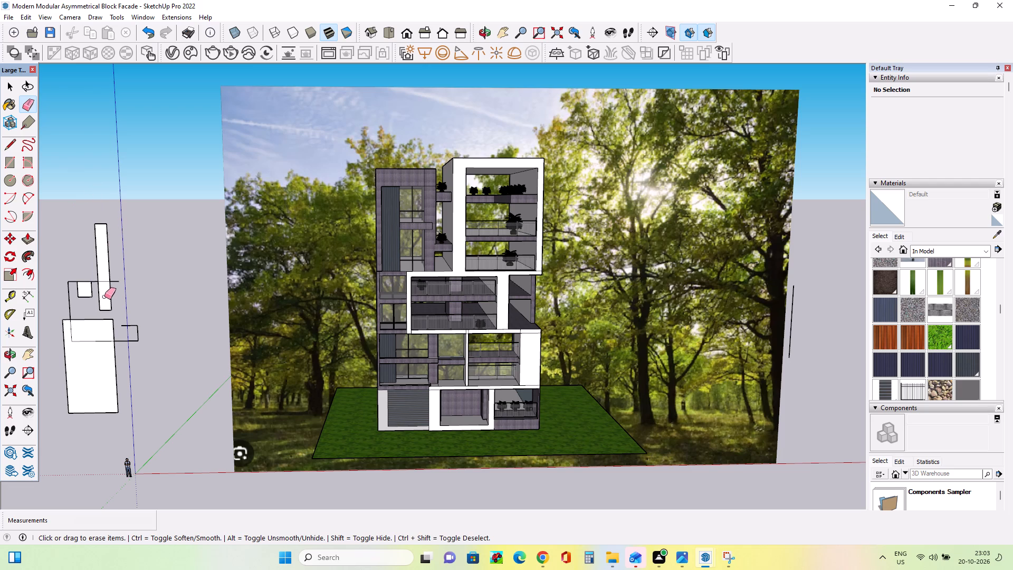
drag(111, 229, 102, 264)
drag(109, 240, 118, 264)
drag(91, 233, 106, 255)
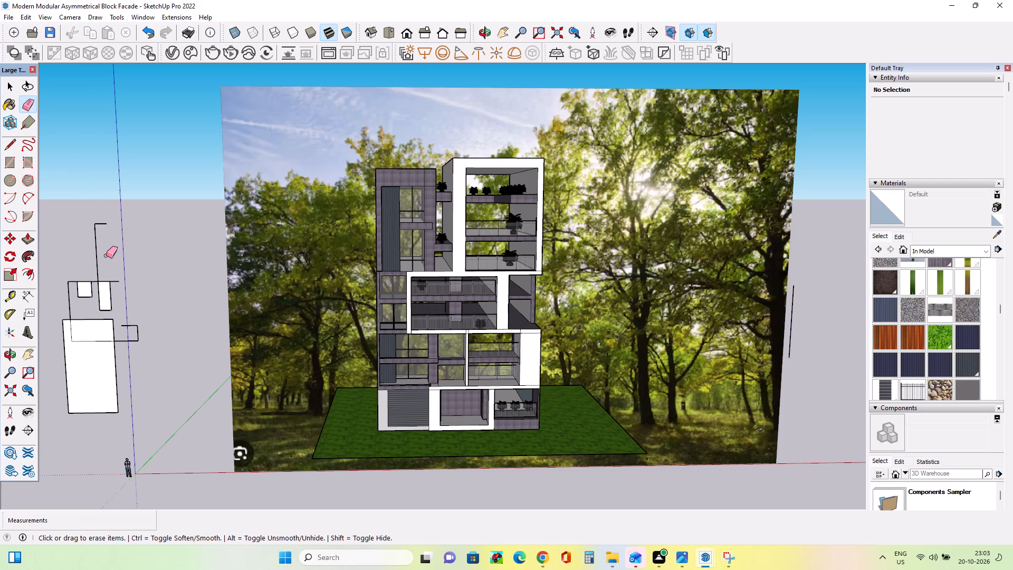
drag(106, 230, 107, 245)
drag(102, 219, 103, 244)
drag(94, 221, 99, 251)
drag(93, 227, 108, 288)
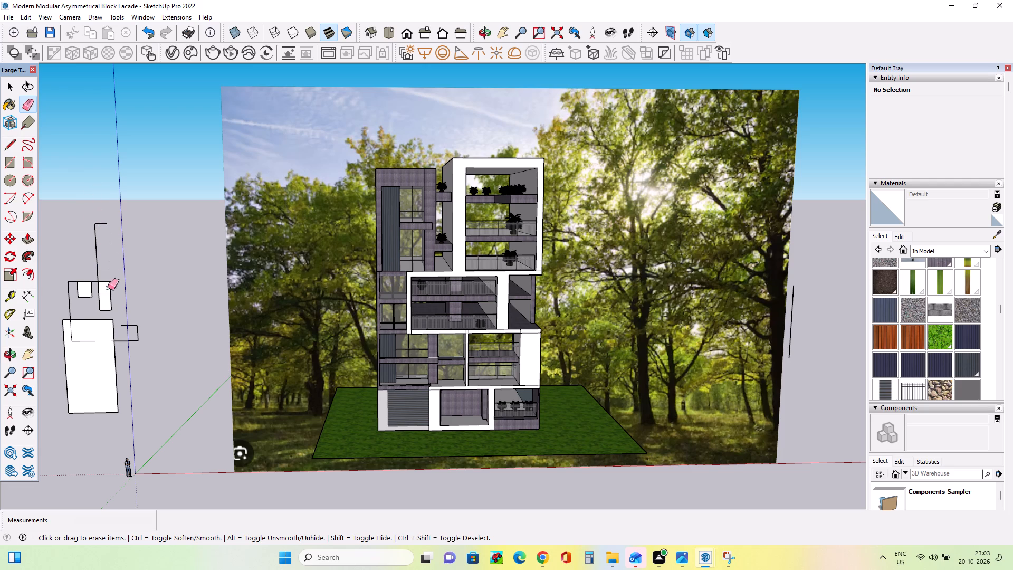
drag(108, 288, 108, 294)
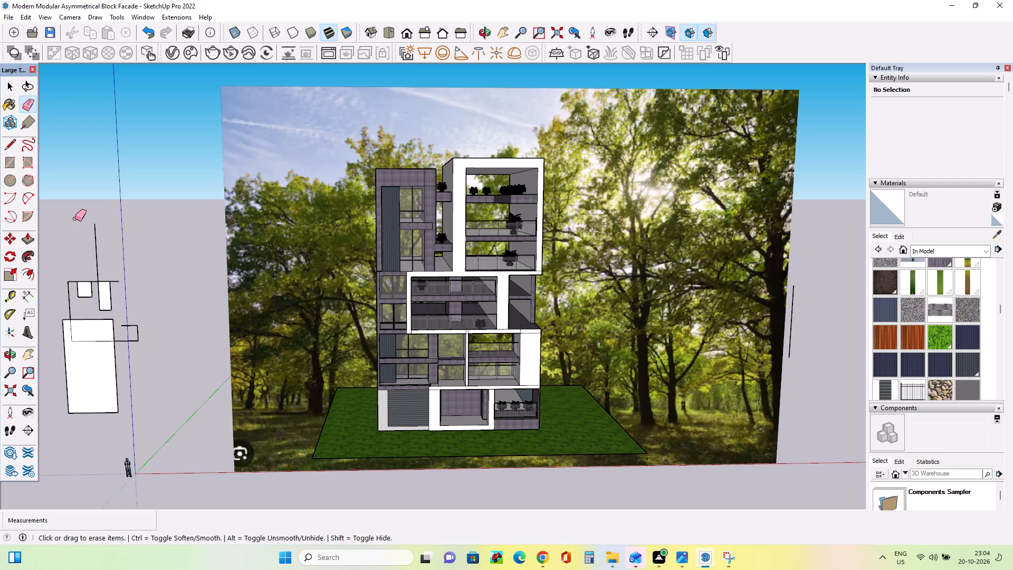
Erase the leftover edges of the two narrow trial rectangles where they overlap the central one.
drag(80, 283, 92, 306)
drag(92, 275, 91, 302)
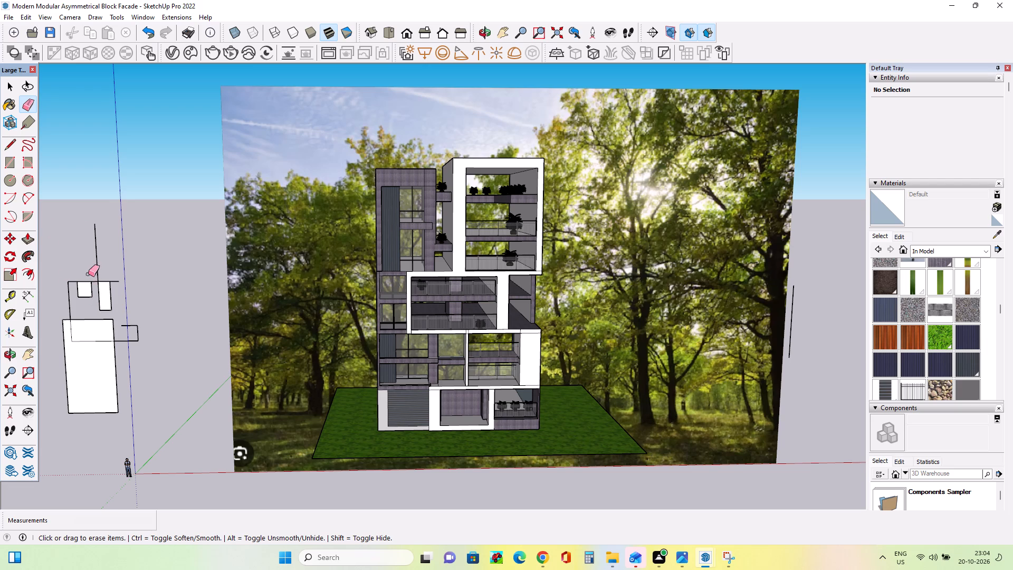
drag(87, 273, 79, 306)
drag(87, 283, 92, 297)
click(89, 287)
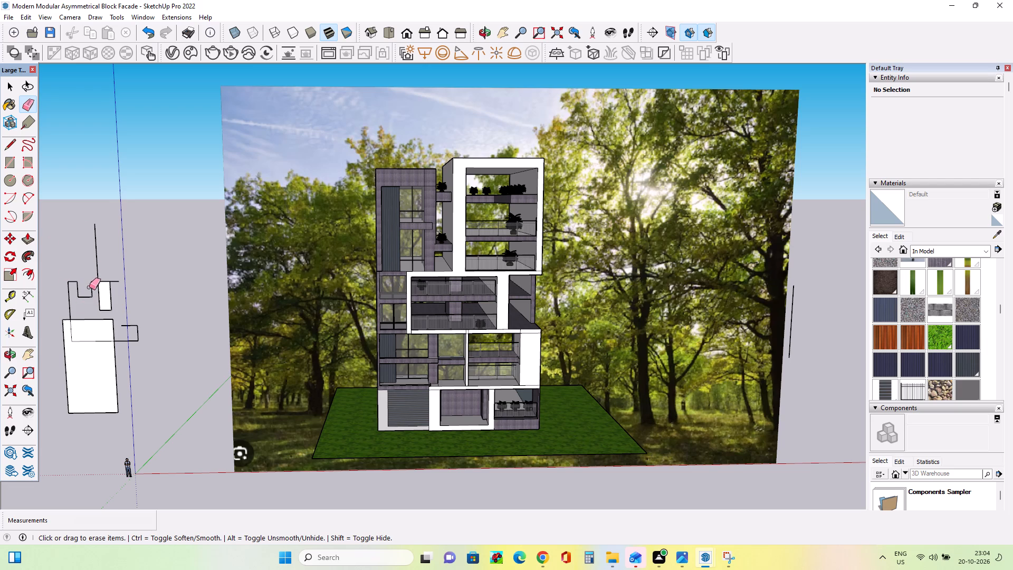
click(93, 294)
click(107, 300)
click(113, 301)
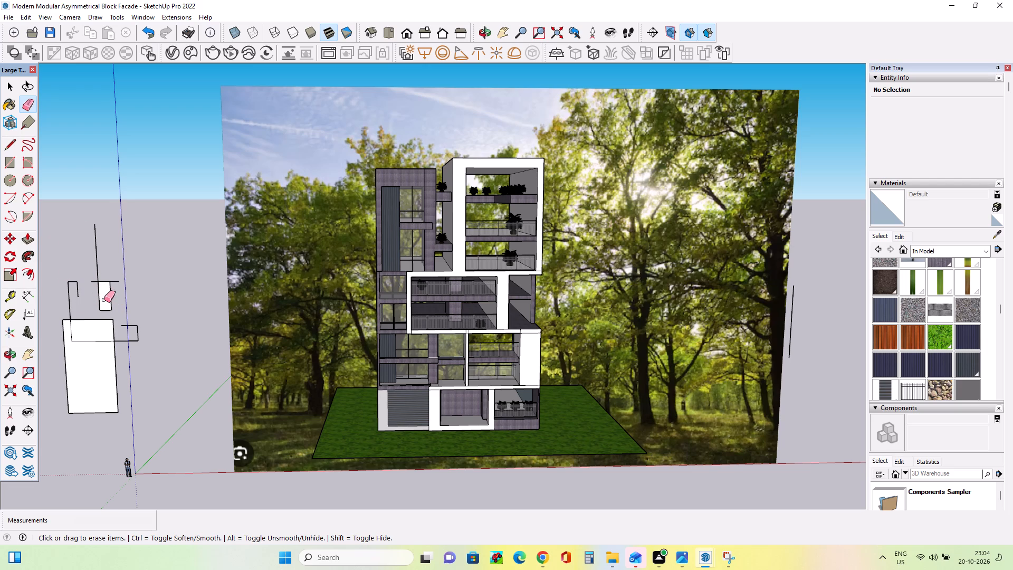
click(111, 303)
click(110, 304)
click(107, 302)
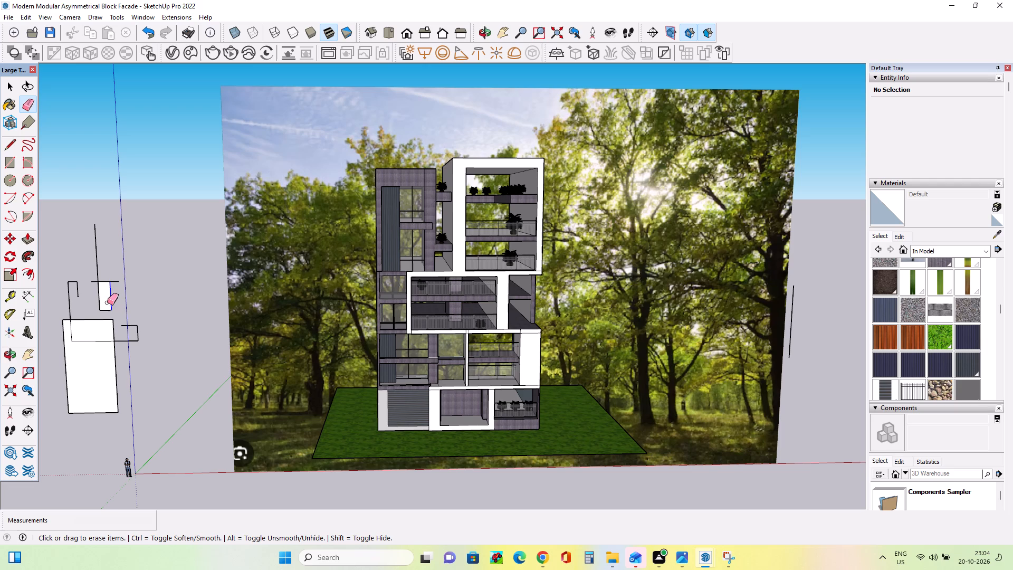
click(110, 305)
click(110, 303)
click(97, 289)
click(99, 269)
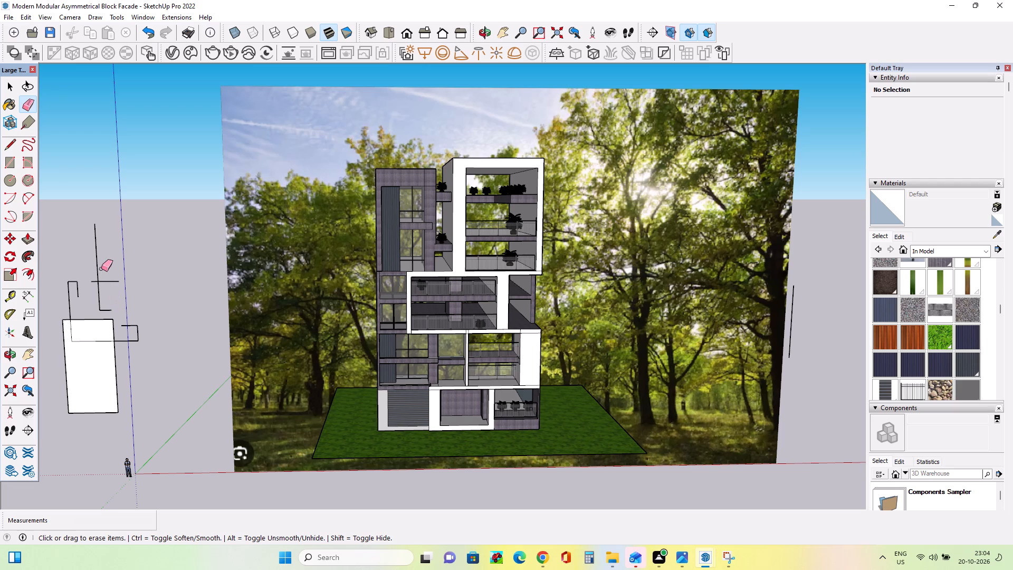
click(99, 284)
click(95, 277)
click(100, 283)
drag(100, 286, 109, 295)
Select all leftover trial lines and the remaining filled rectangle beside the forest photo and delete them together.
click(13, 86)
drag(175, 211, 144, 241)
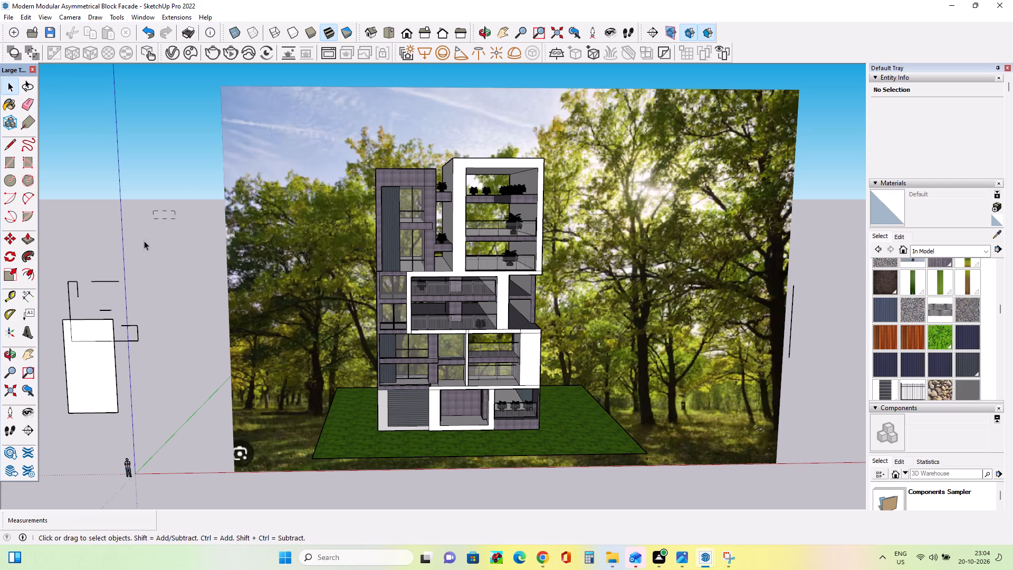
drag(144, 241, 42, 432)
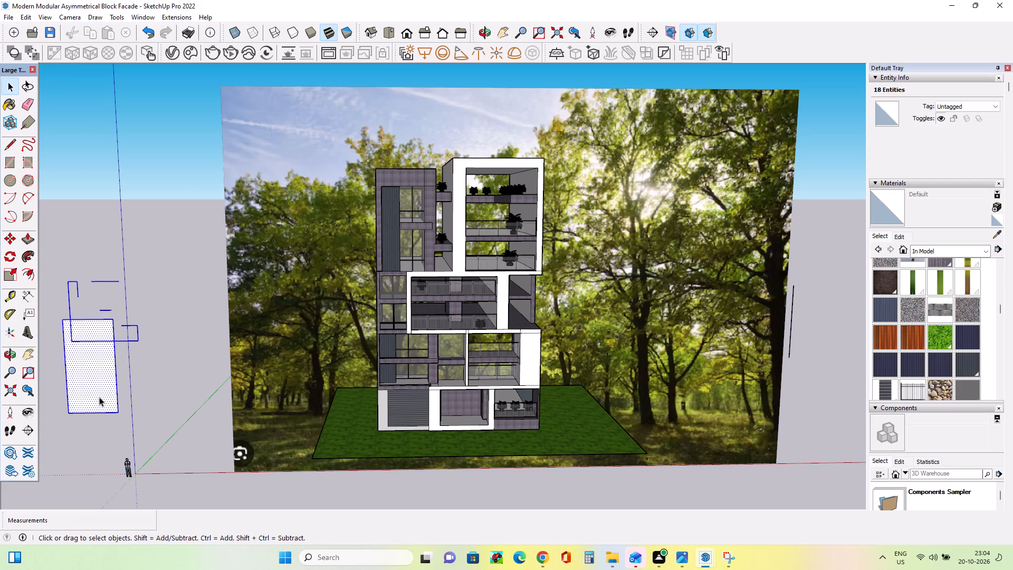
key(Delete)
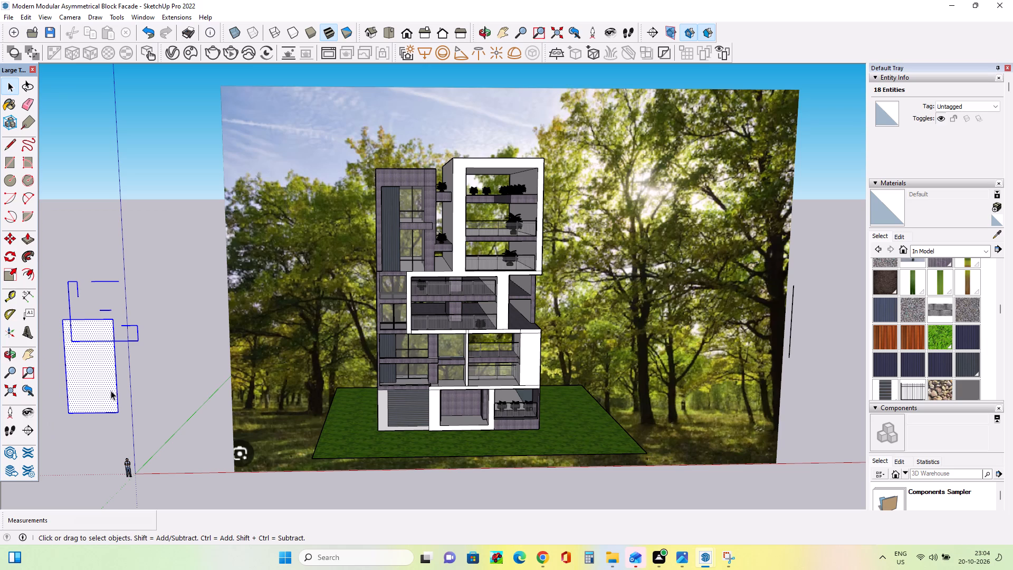
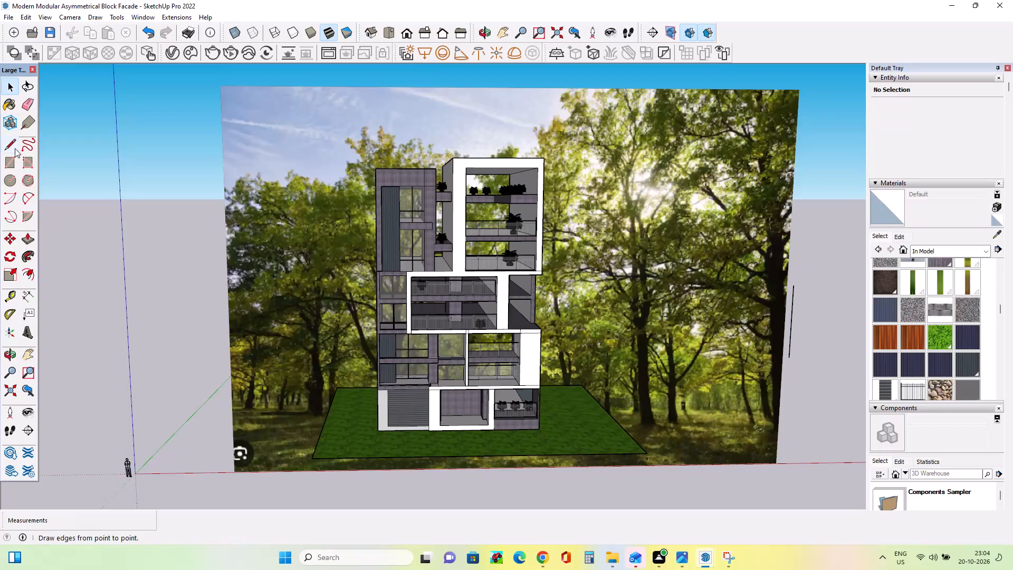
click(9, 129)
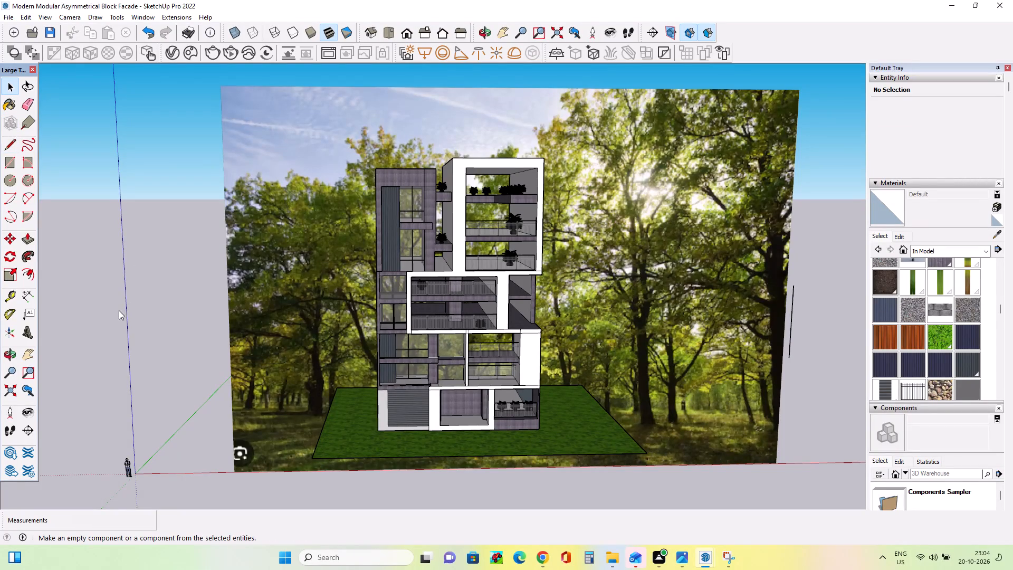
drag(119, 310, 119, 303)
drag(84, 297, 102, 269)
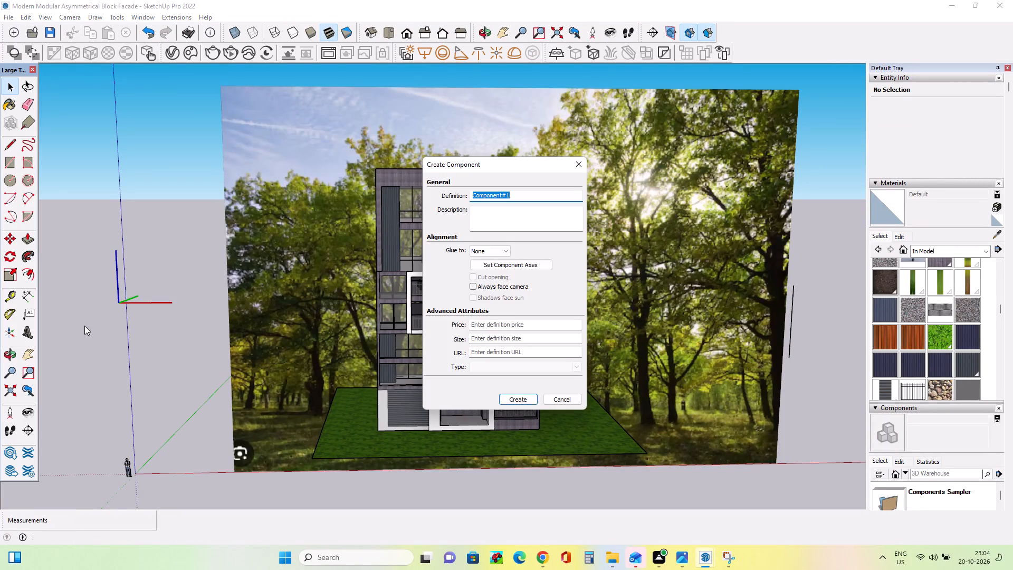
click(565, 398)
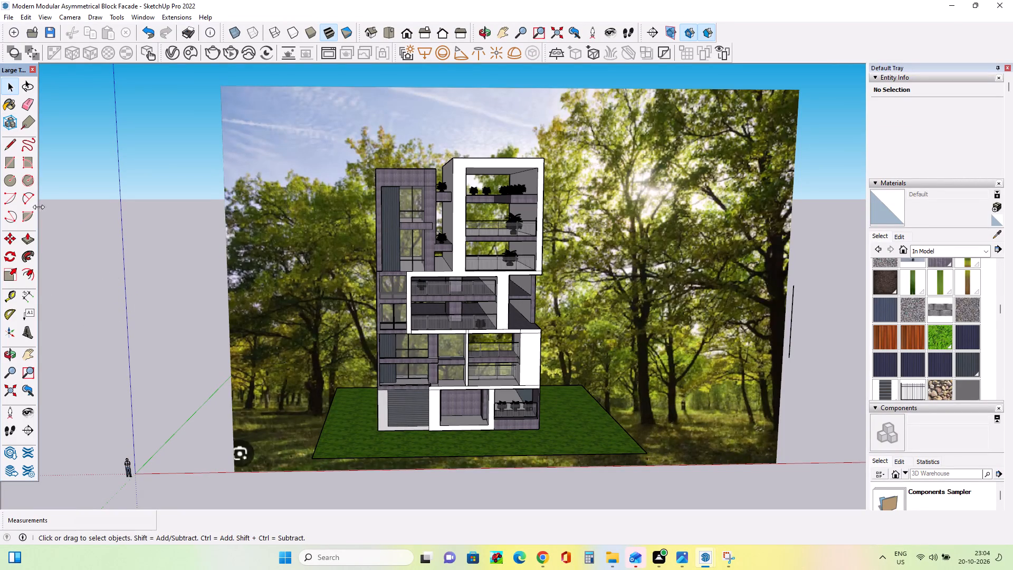
Examine the facade, its grass base and the forest photo behind it from several angles.
click(3, 351)
click(120, 397)
drag(114, 347, 127, 301)
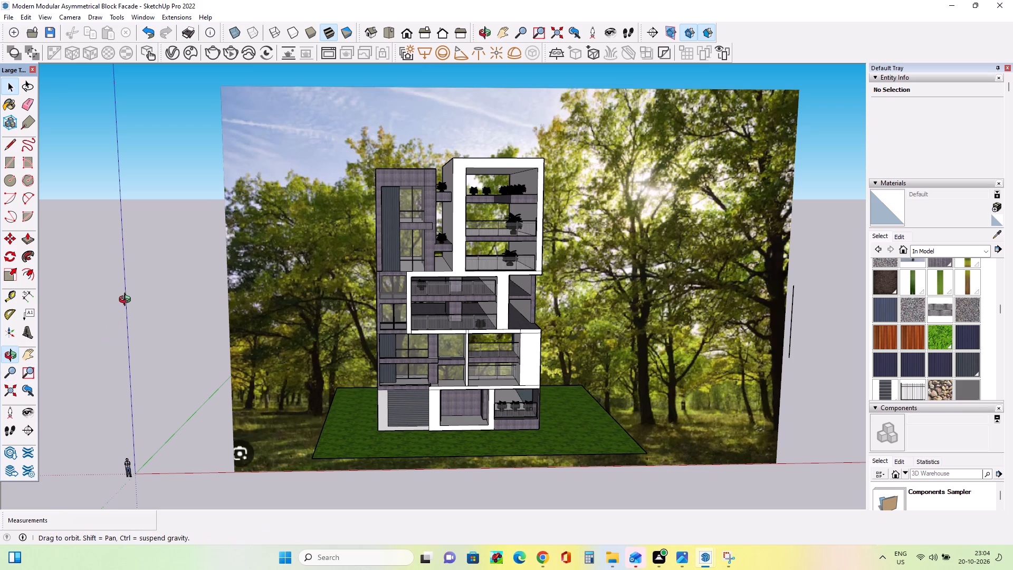
drag(127, 301, 130, 290)
middle_drag(132, 315, 83, 340)
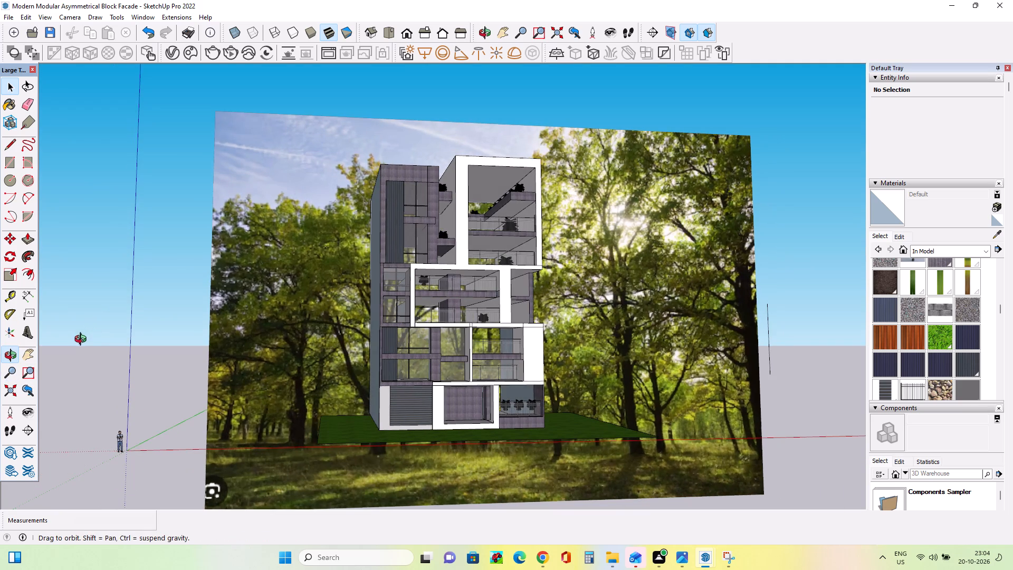
middle_drag(83, 340, 83, 340)
middle_drag(165, 341, 130, 349)
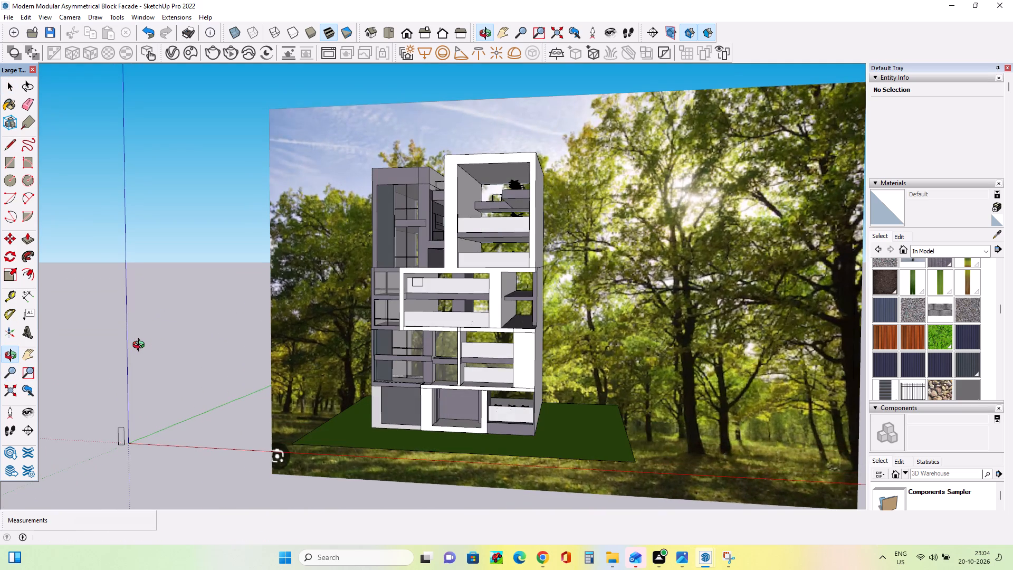
middle_drag(141, 346, 151, 352)
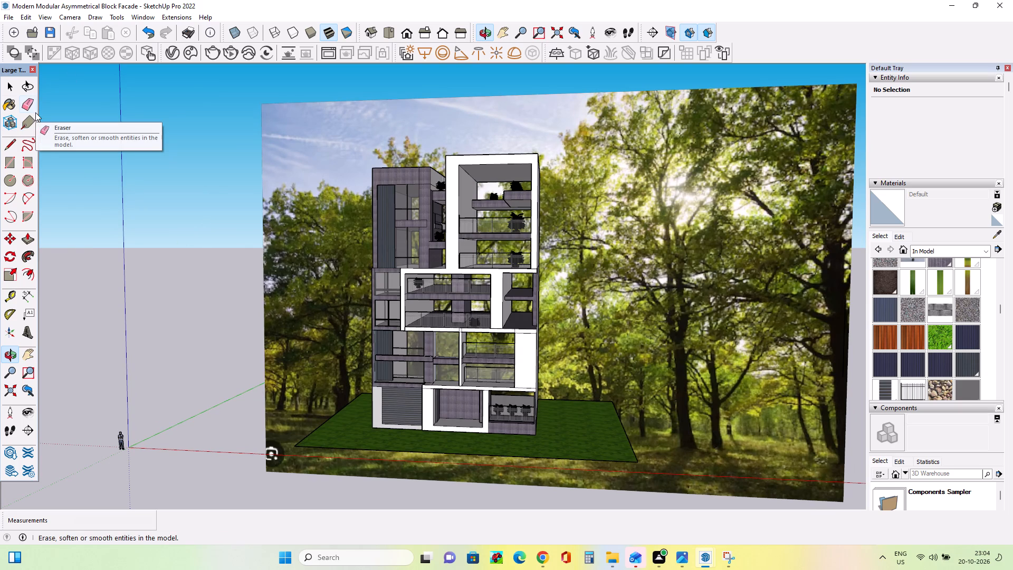
middle_drag(477, 376, 497, 386)
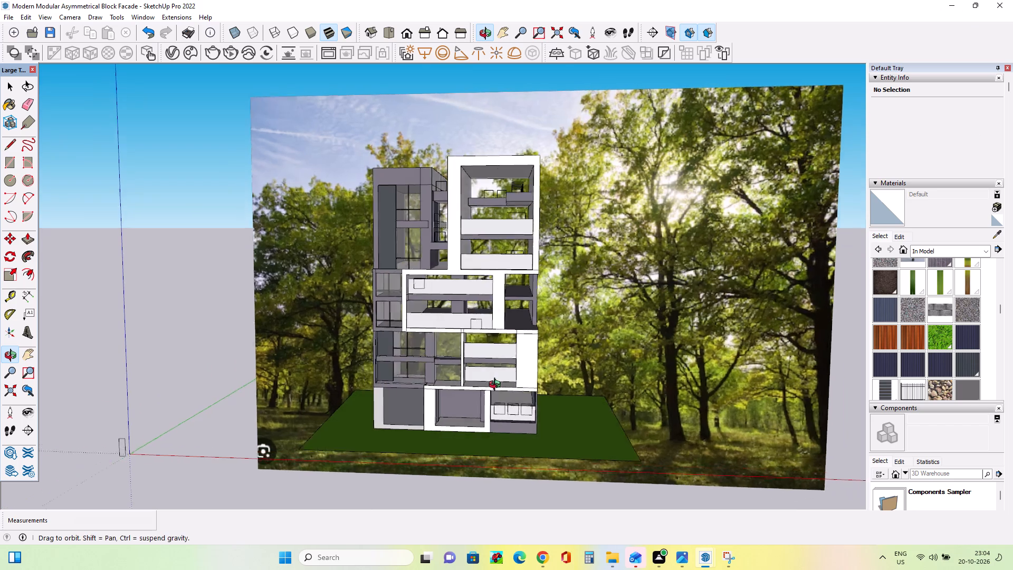
middle_drag(497, 386, 515, 385)
scroll(536, 346, up, 1)
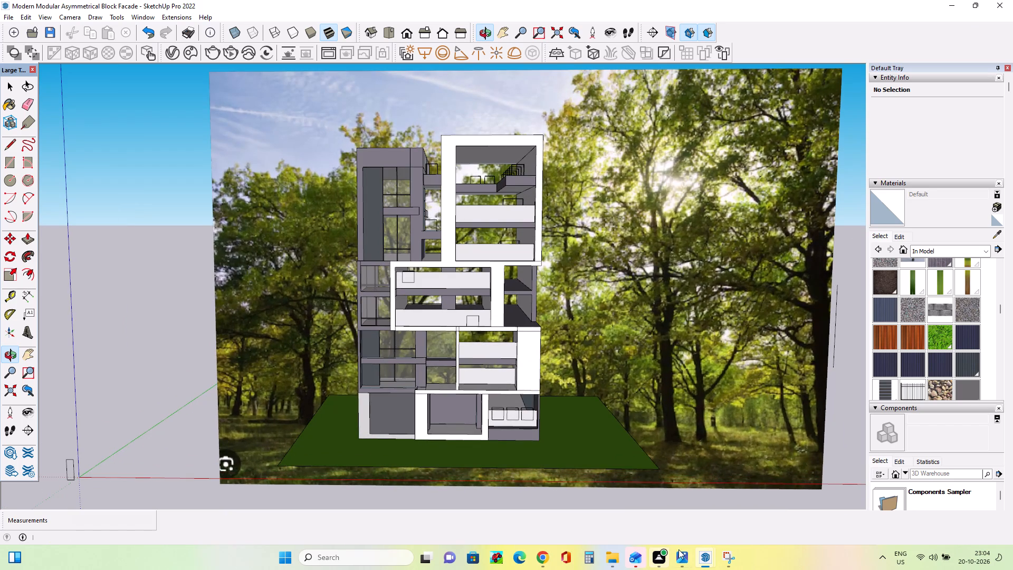
Switch to the image viewer to consult the facade reference picture 34.png.
click(702, 563)
click(677, 560)
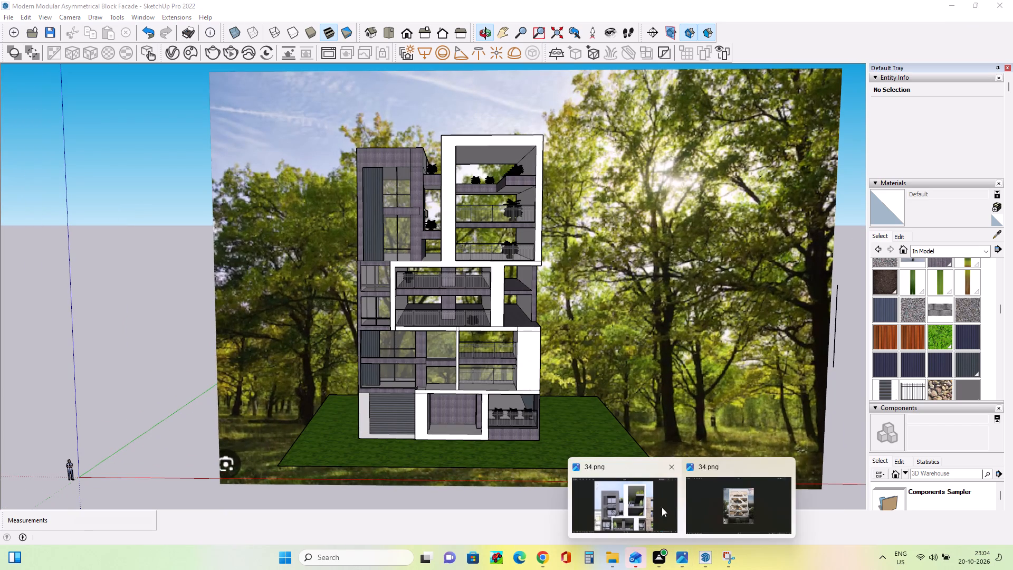
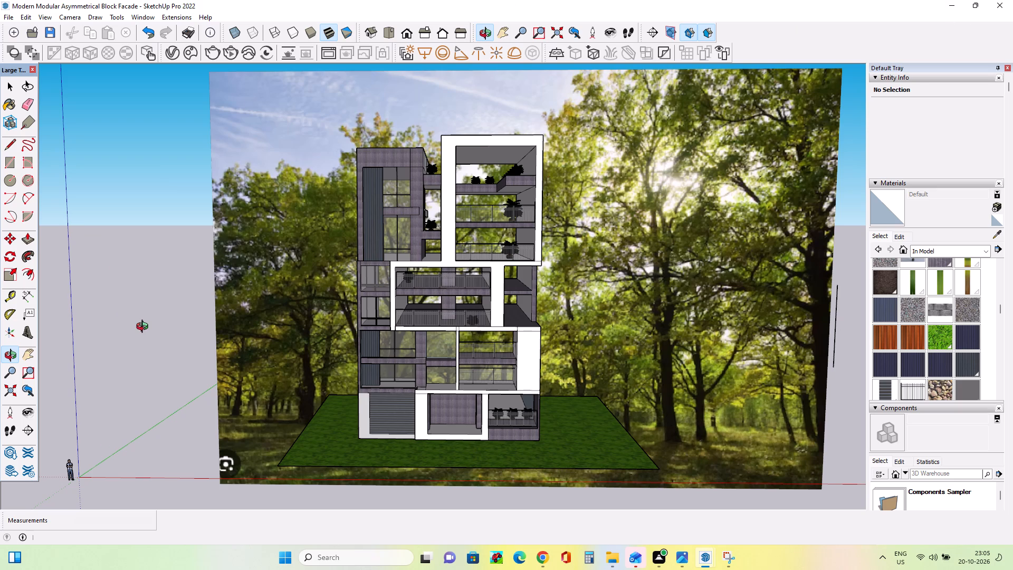
Save the modular asymmetrical block facade model under its existing file name.
key(ctrl+s)
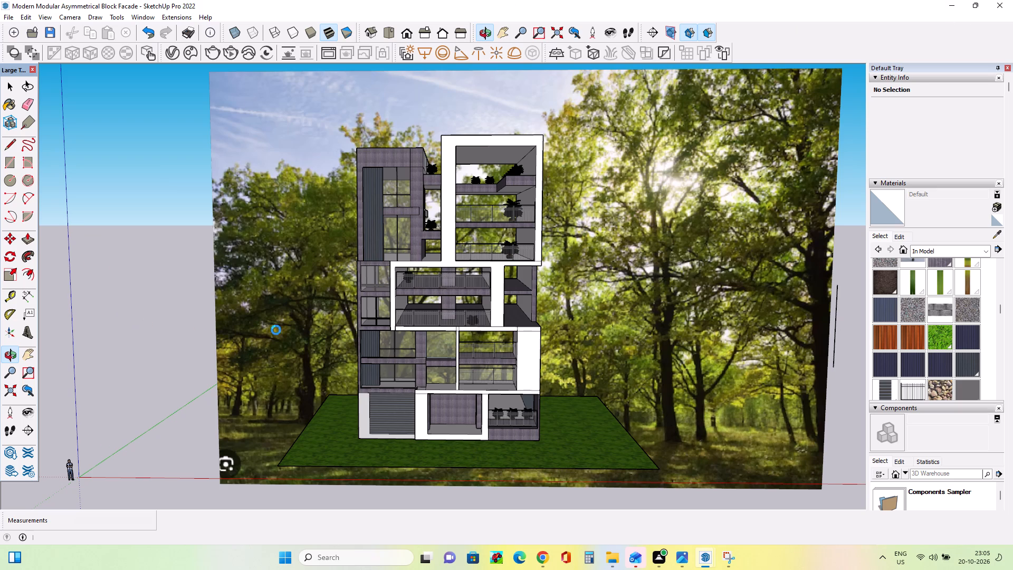